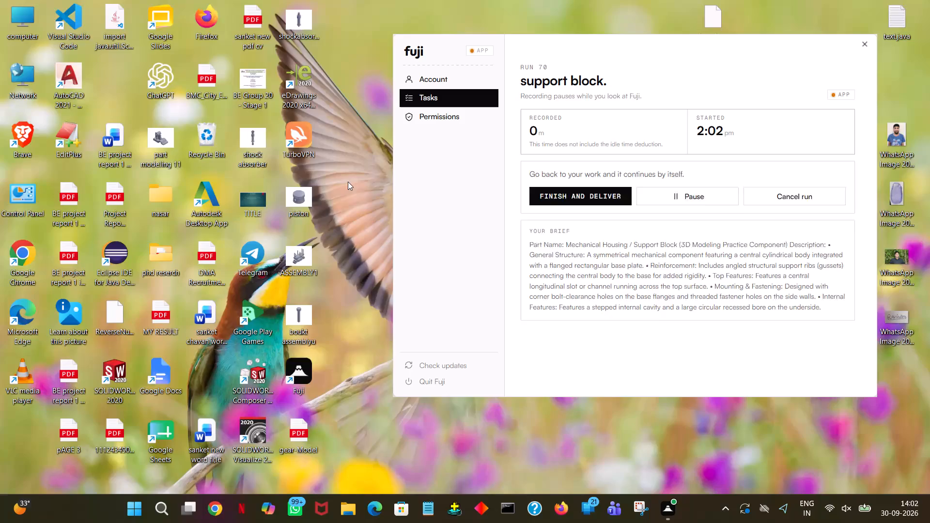
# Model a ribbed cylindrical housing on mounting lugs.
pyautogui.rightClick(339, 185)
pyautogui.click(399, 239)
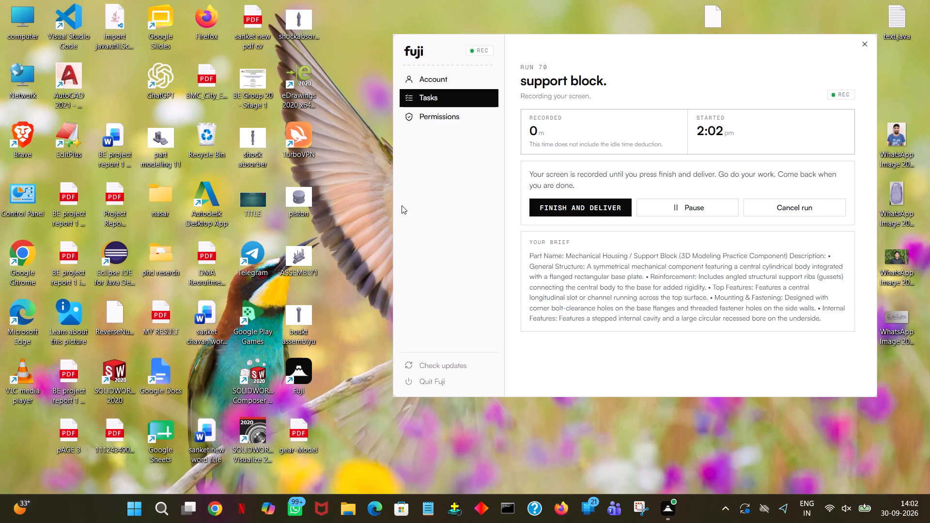
# Launch SOLIDWORKS 2020 and create a new part document.
pyautogui.doubleClick(103, 372)
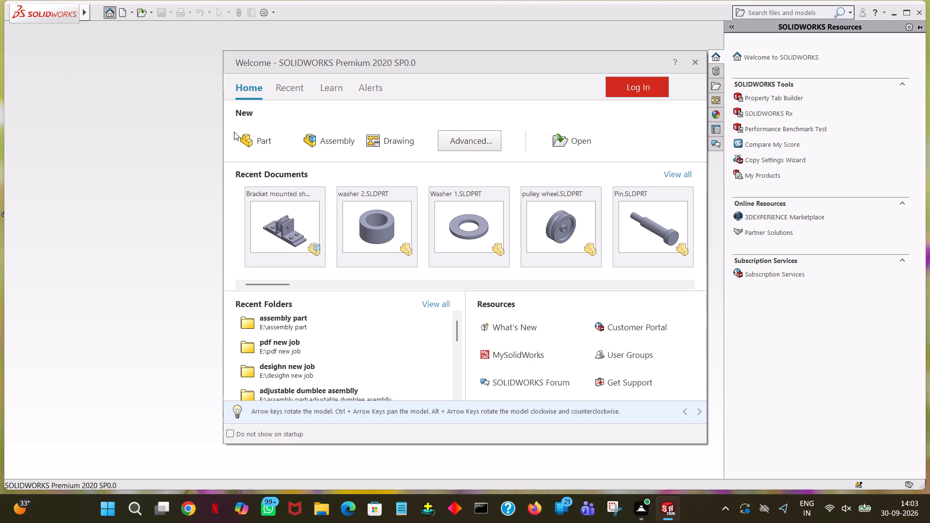
pyautogui.doubleClick(256, 141)
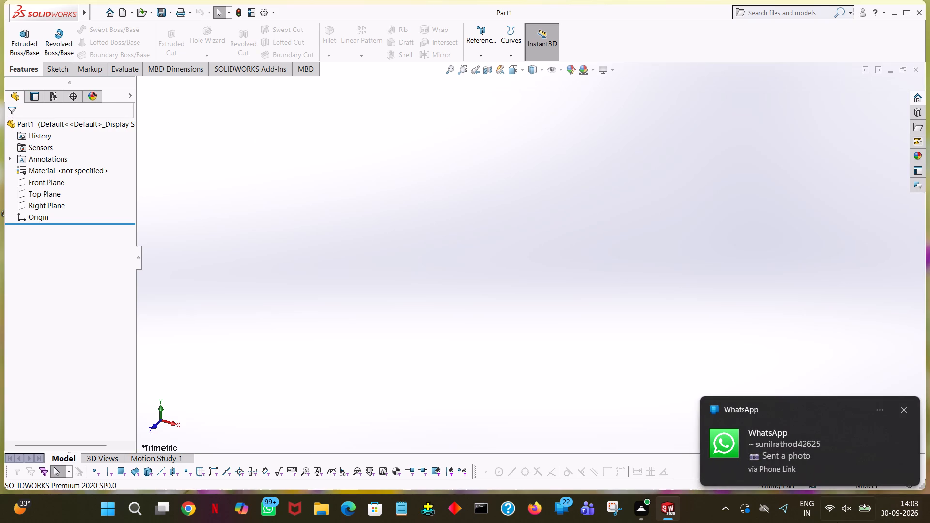
pyautogui.click(912, 407)
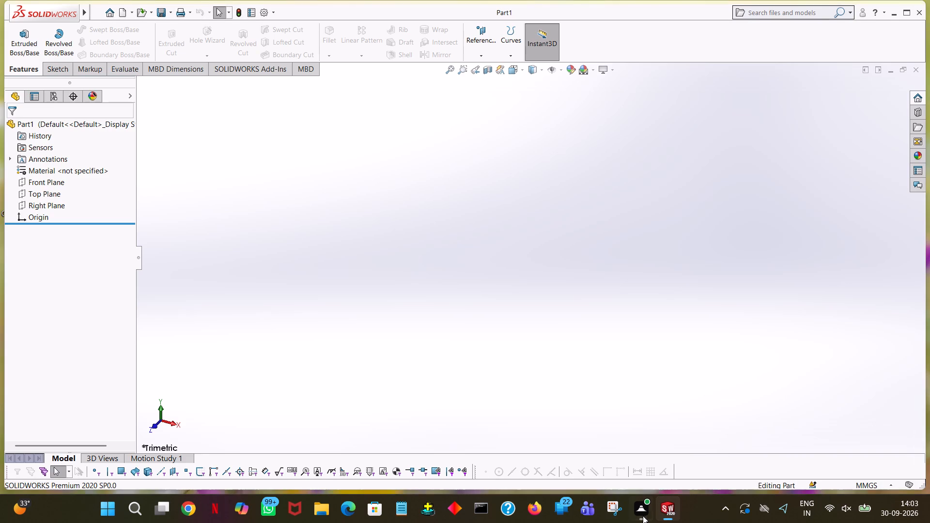
# Start a sketch on the Top Plane and draw a 70 mm horizontal line from the origin along positive X.
pyautogui.click(35, 191)
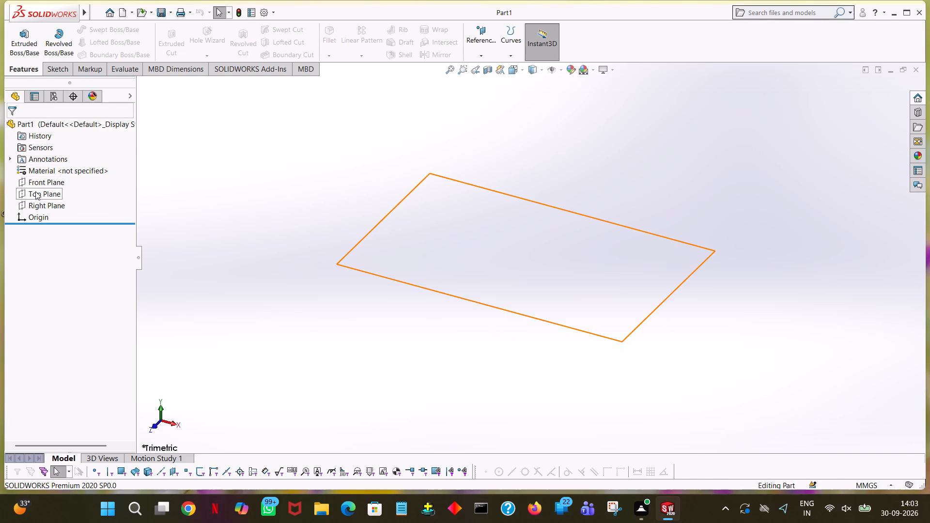
pyautogui.click(44, 178)
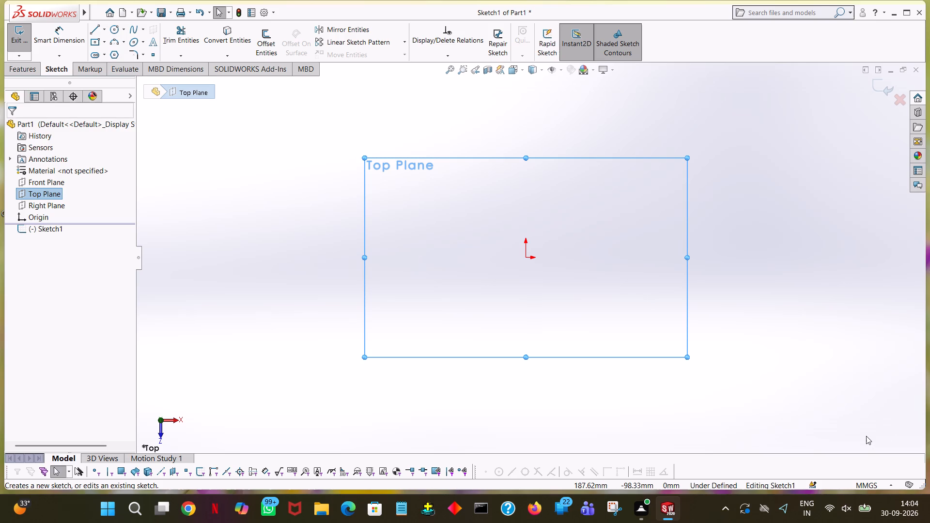
pyautogui.click(93, 28)
pyautogui.click(526, 257)
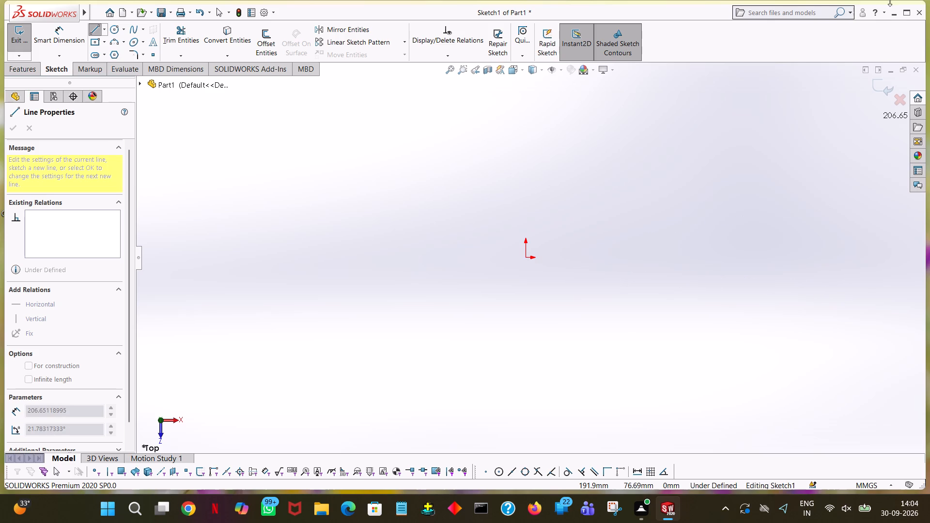
pyautogui.click(908, 15)
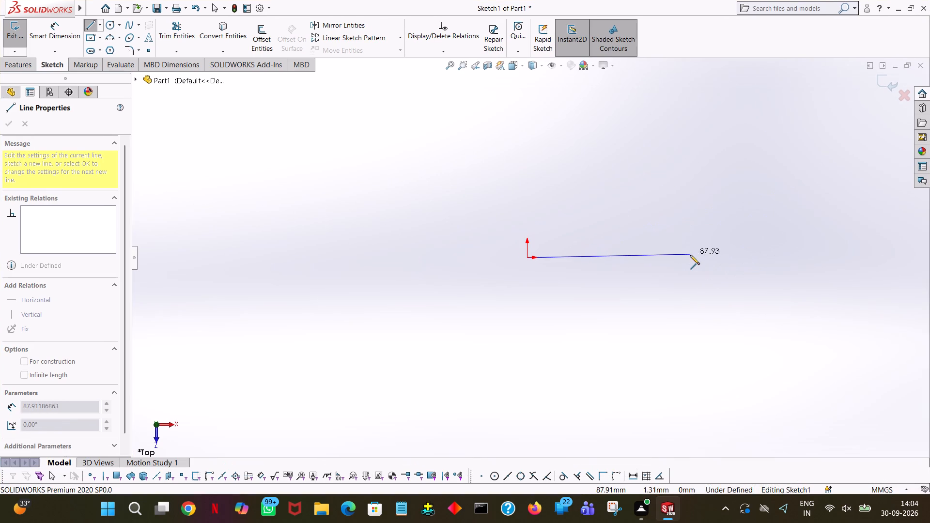
pyautogui.click(690, 255)
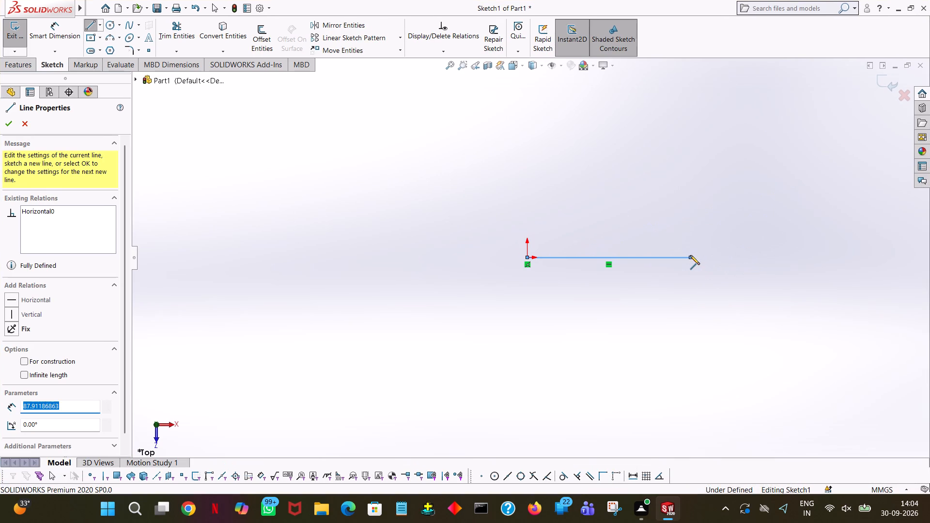
pyautogui.write('70')
pyautogui.press('Return')
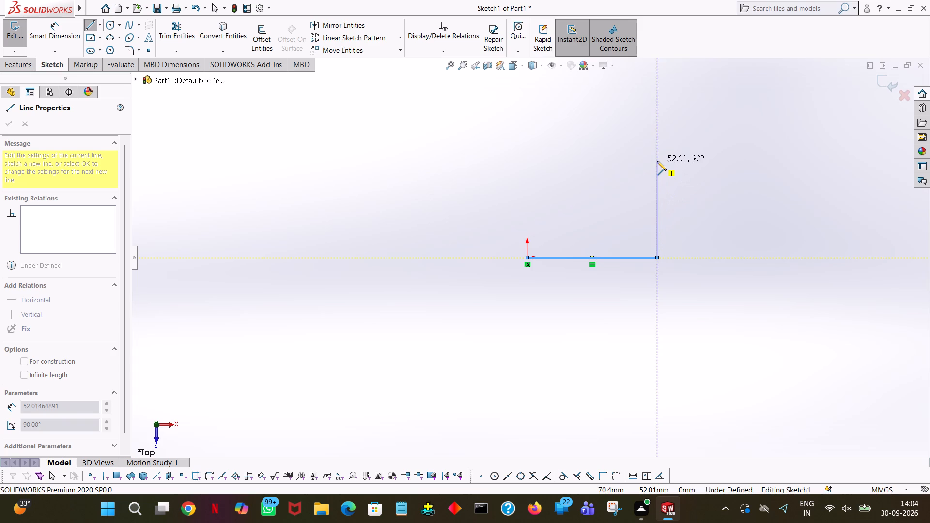
# Draw a closed 140 mm by 80 mm rectangle centred on the origin, starting 40 mm up from the horizontal line's outer end.
pyautogui.click(657, 161)
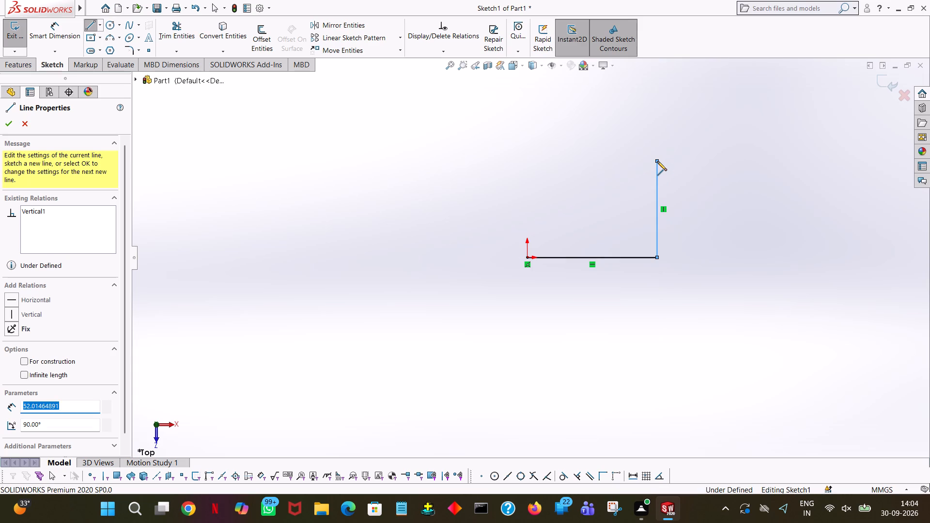
pyautogui.write('40')
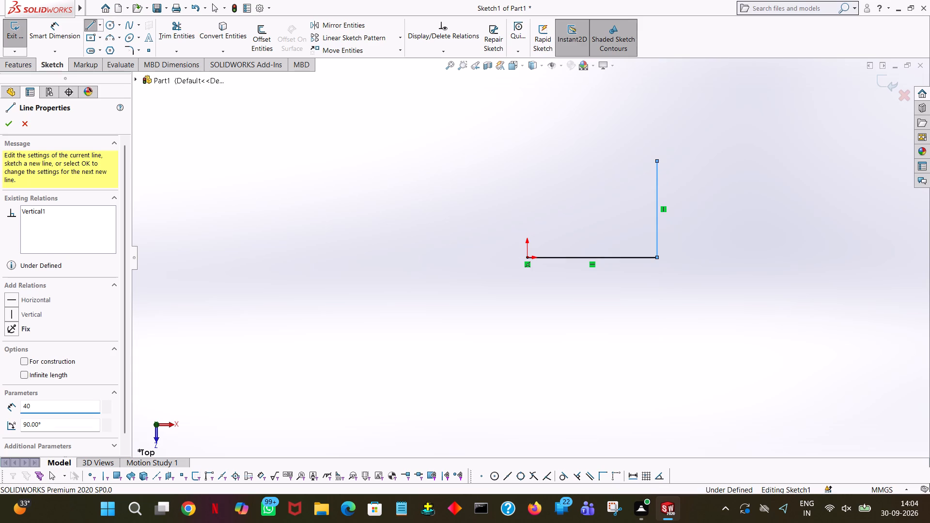
pyautogui.press('Return')
pyautogui.click(437, 183)
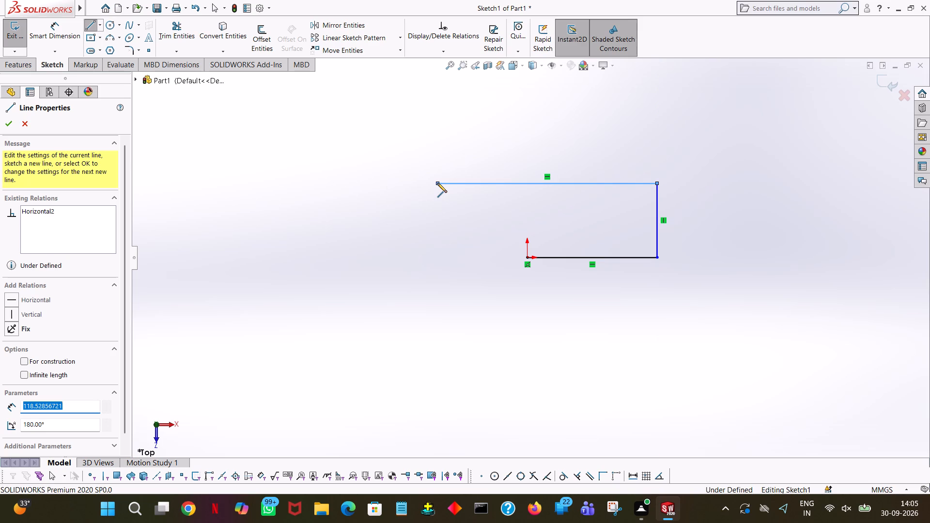
pyautogui.write('140')
pyautogui.press('Return')
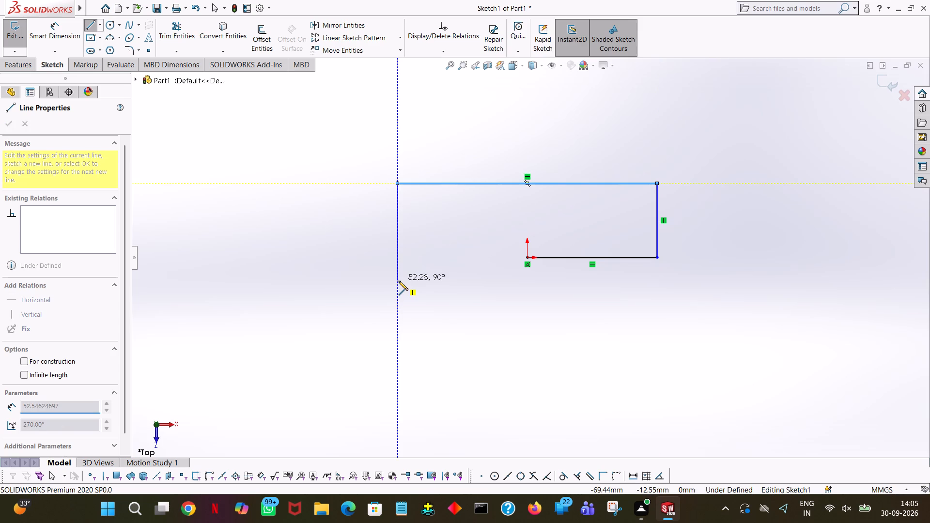
pyautogui.click(399, 281)
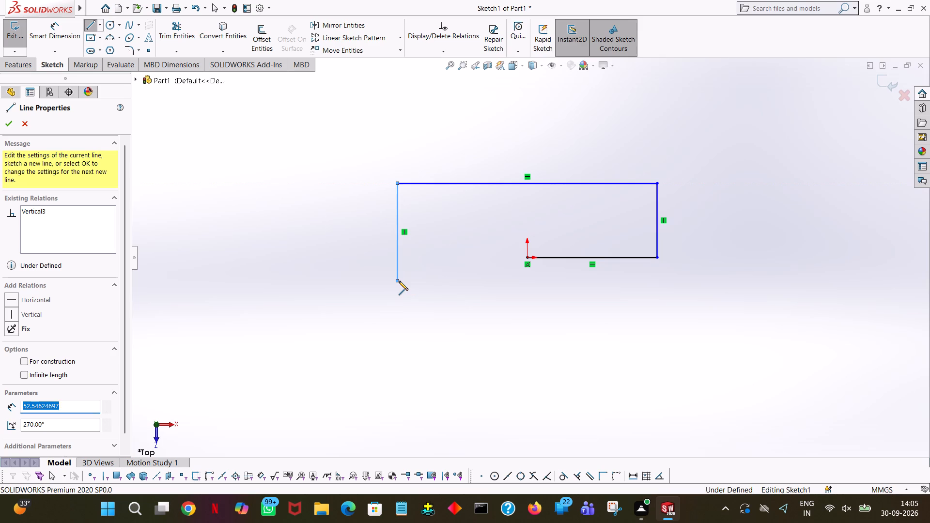
pyautogui.write('80')
pyautogui.press('Return')
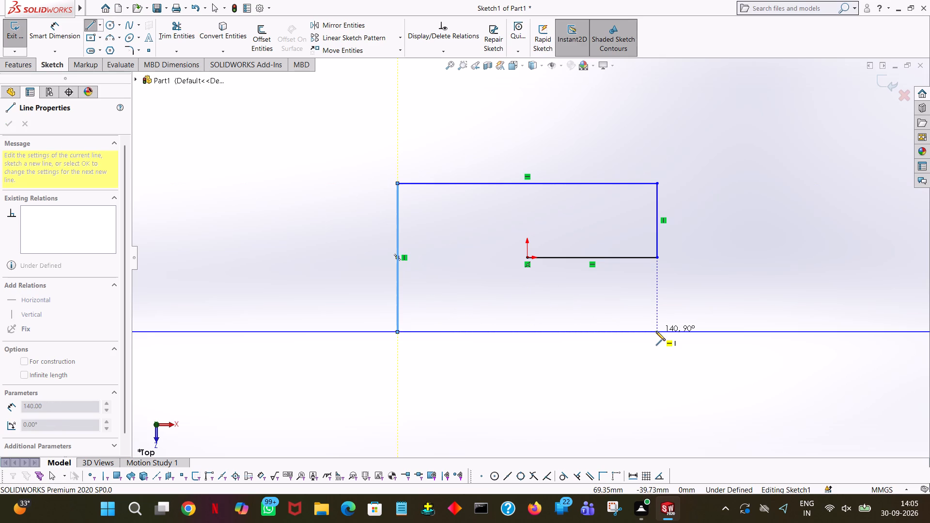
pyautogui.click(656, 331)
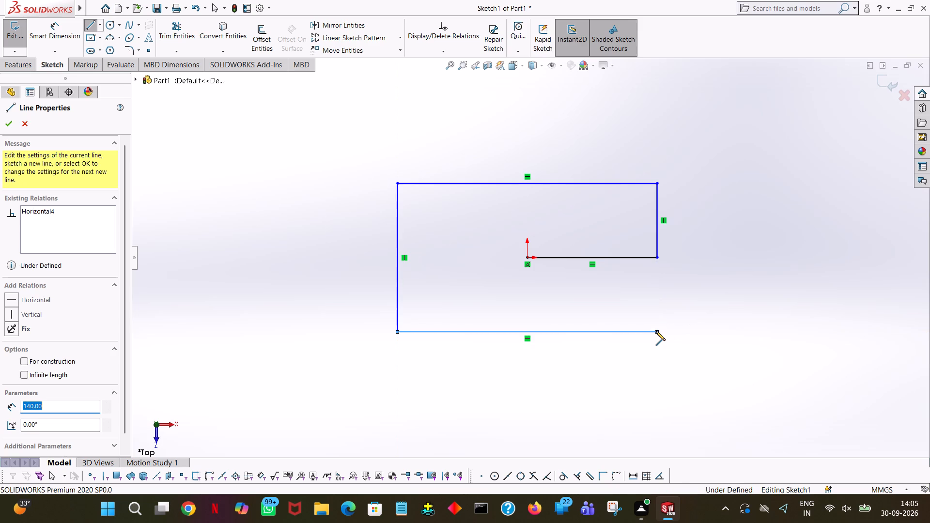
pyautogui.click(656, 257)
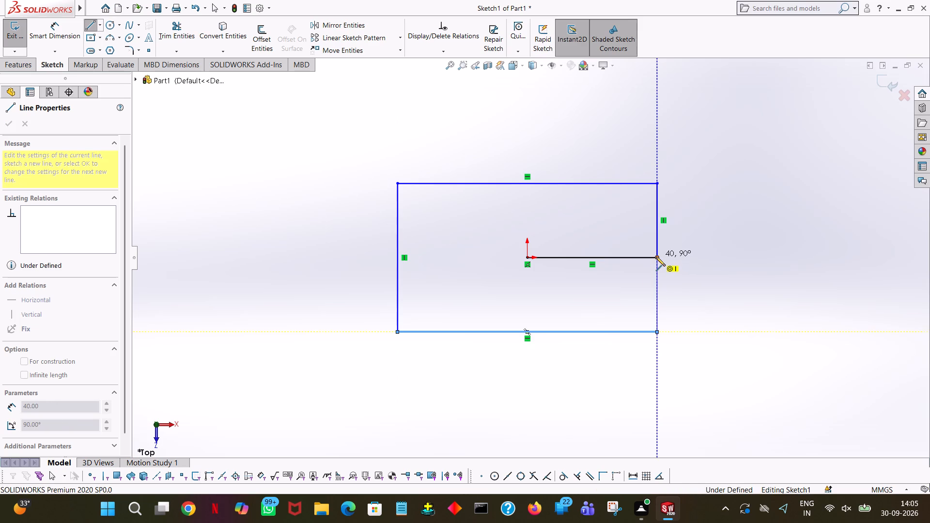
pyautogui.rightClick(656, 257)
pyautogui.click(730, 261)
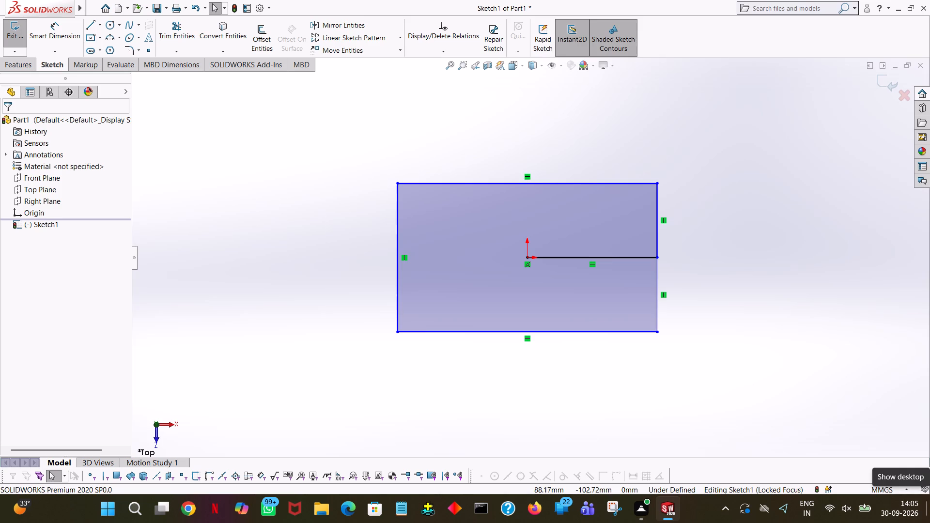
# Trim away the 70 mm line between the origin and the rectangle's edge.
pyautogui.click(193, 39)
pyautogui.click(579, 257)
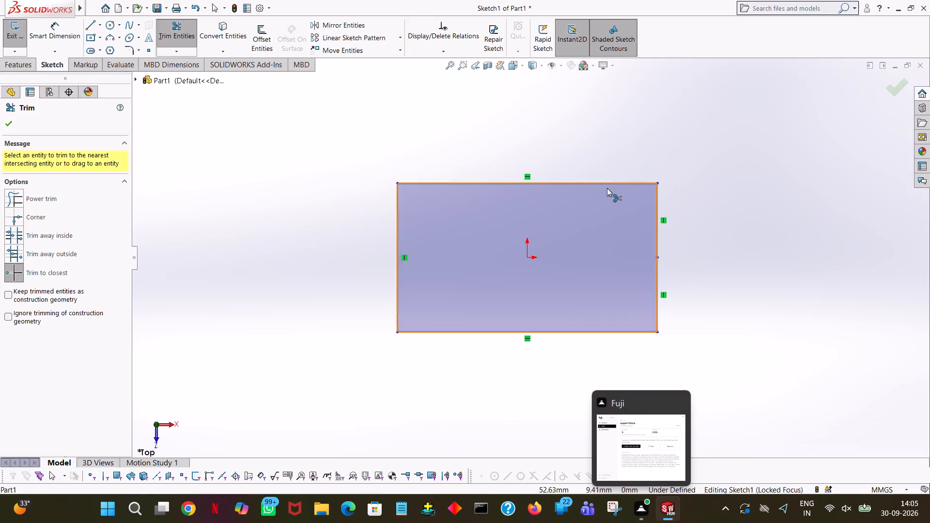
pyautogui.click(12, 121)
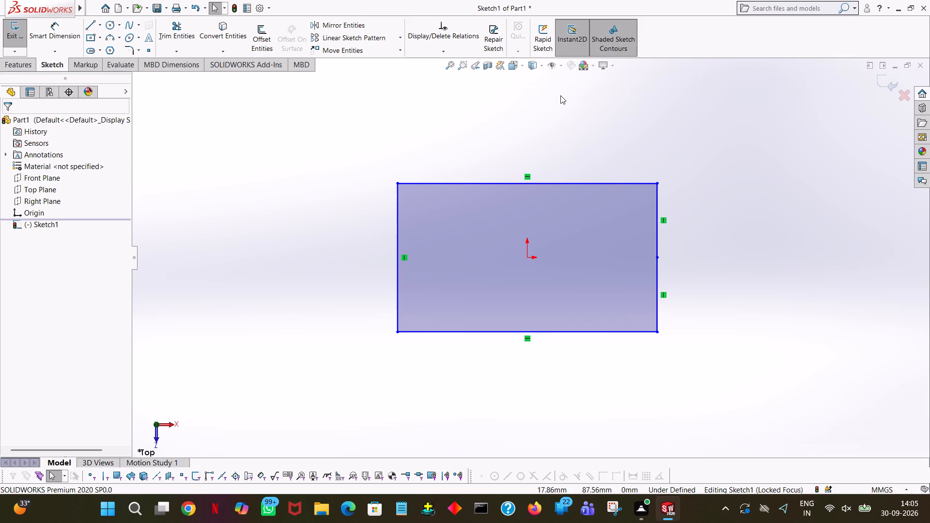
# From the lower edge's midpoint, draw a 60 mm line leftward along the edge and a 10 mm vertical line up into the rectangle.
pyautogui.click(89, 22)
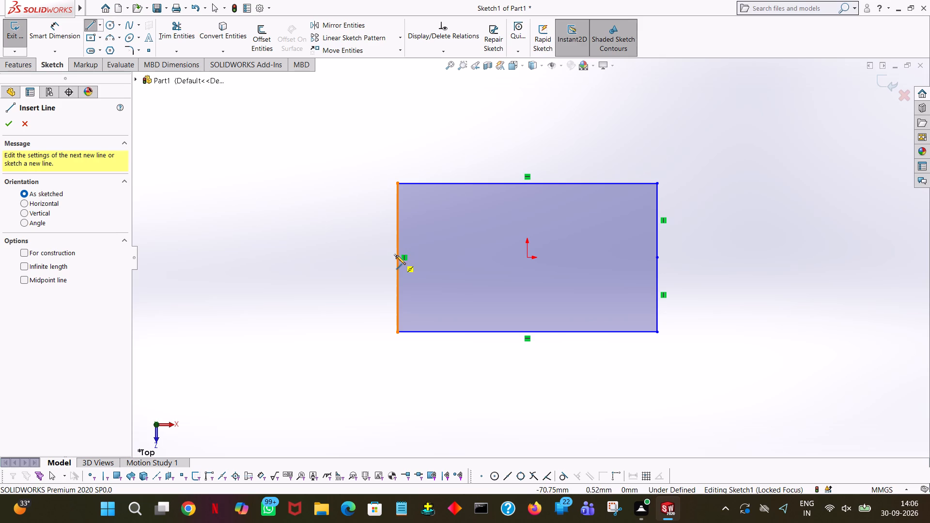
pyautogui.click(526, 332)
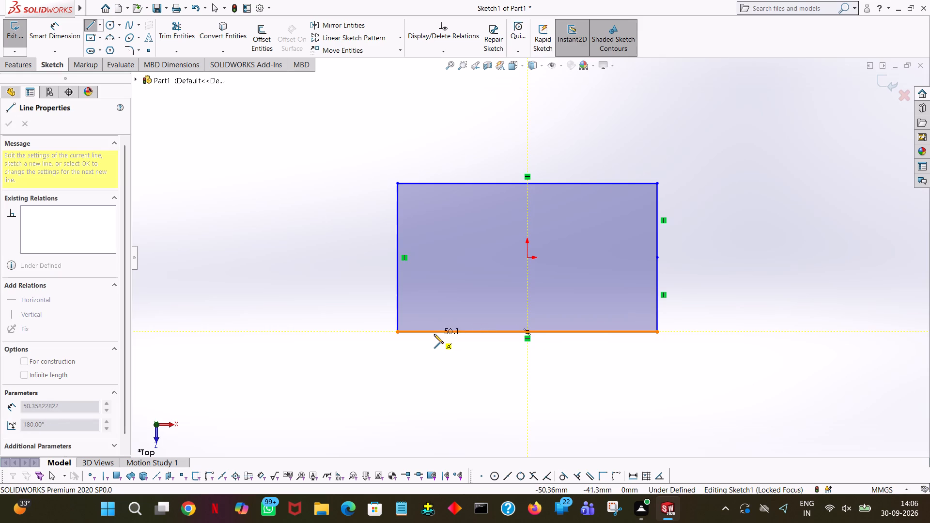
pyautogui.click(434, 334)
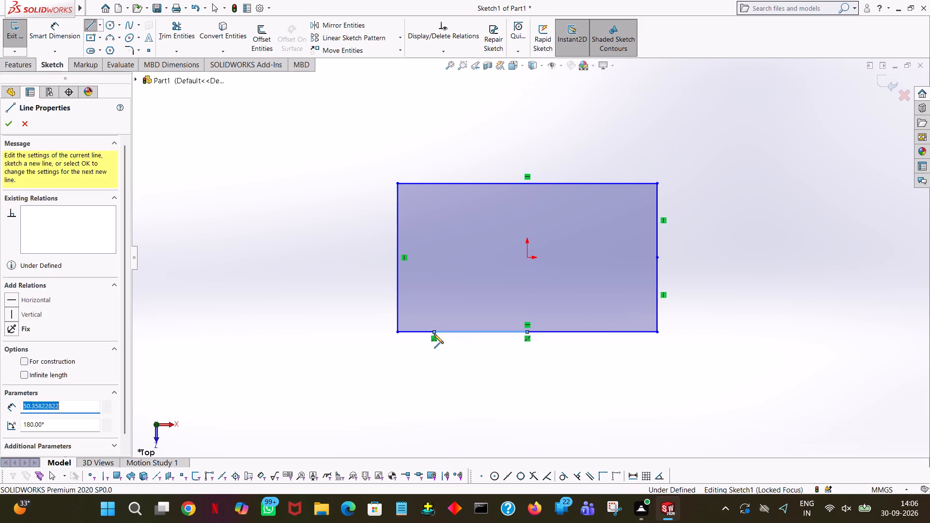
pyautogui.write('60')
pyautogui.press('Return')
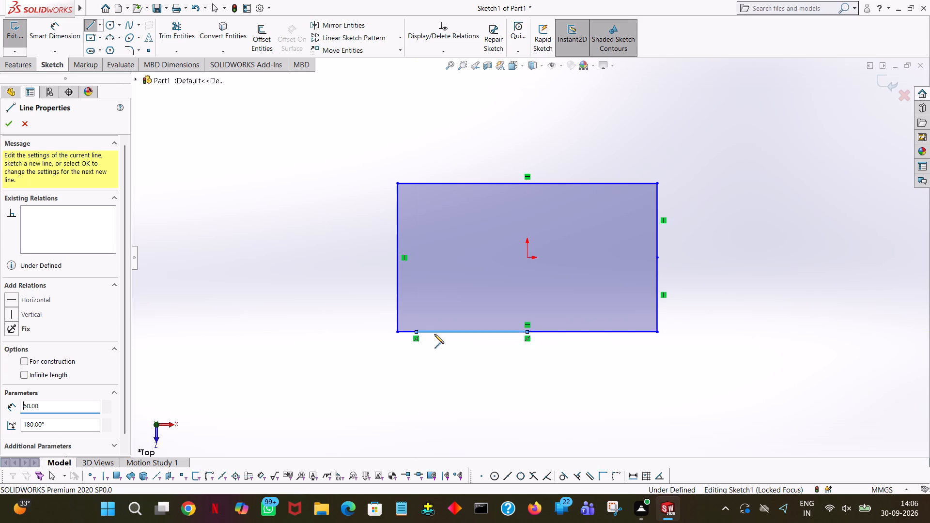
pyautogui.click(417, 306)
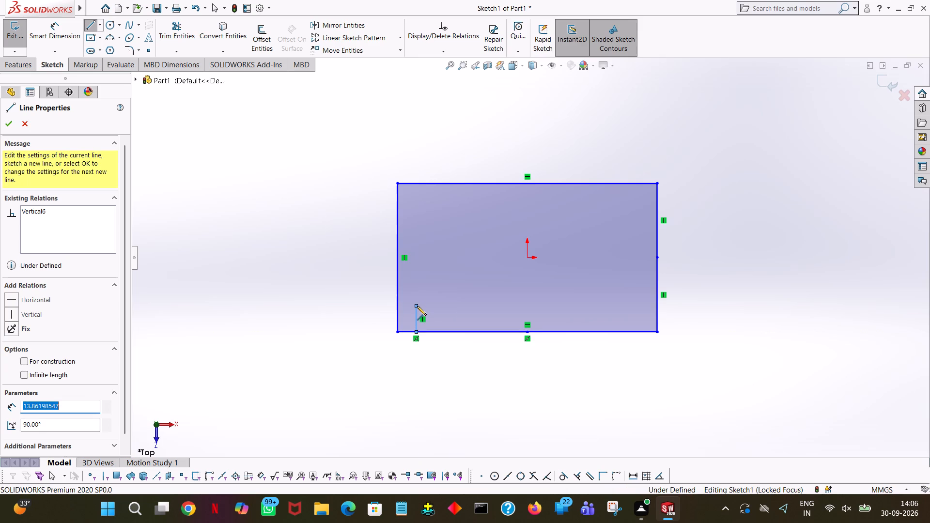
pyautogui.write('10')
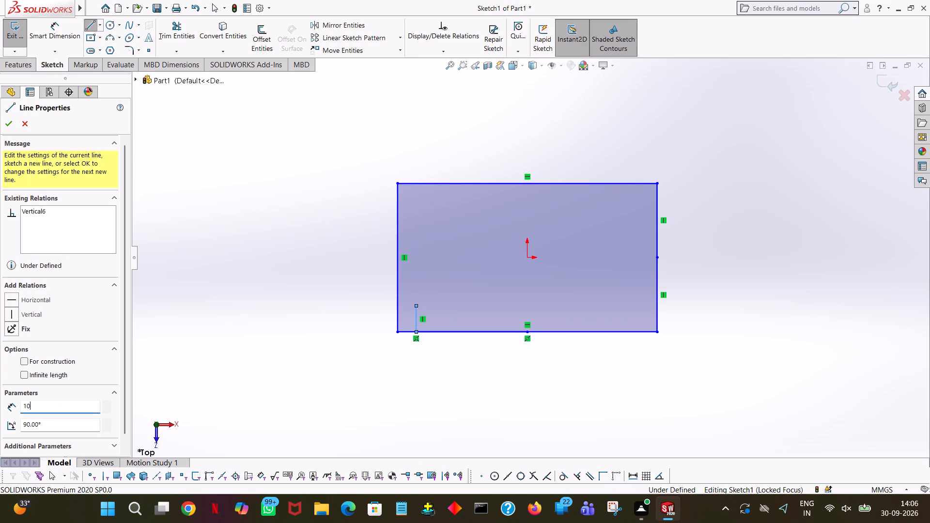
pyautogui.press('Return')
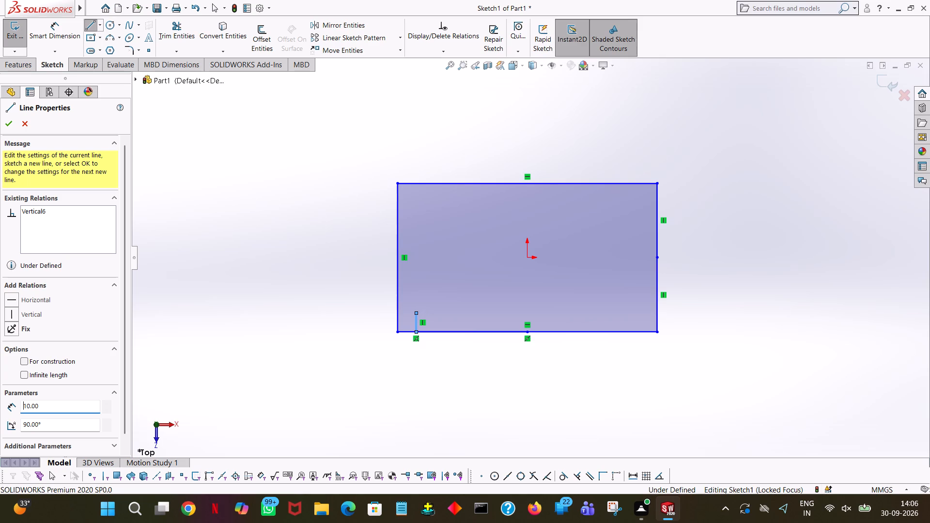
pyautogui.rightClick(417, 306)
pyautogui.click(479, 314)
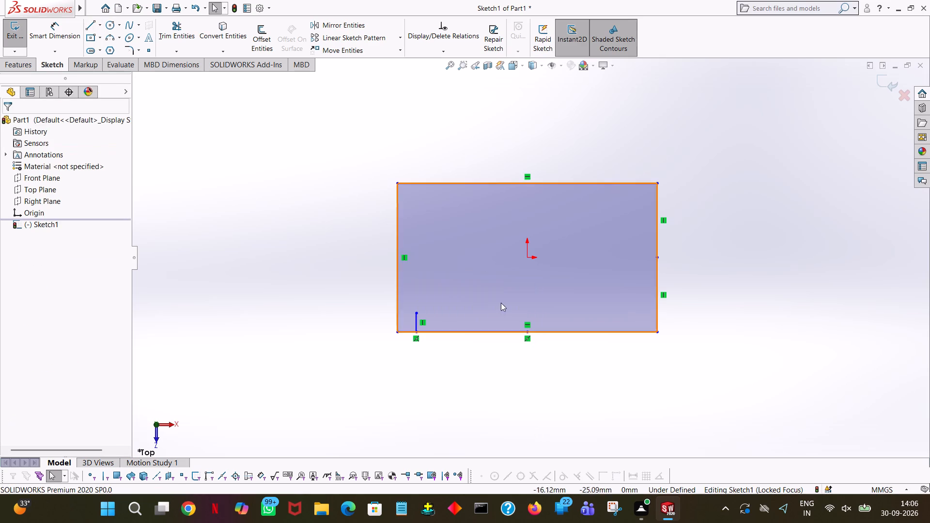
# Draw a 60 mm vertical line upward from the upper end of the 10 mm line.
pyautogui.click(88, 24)
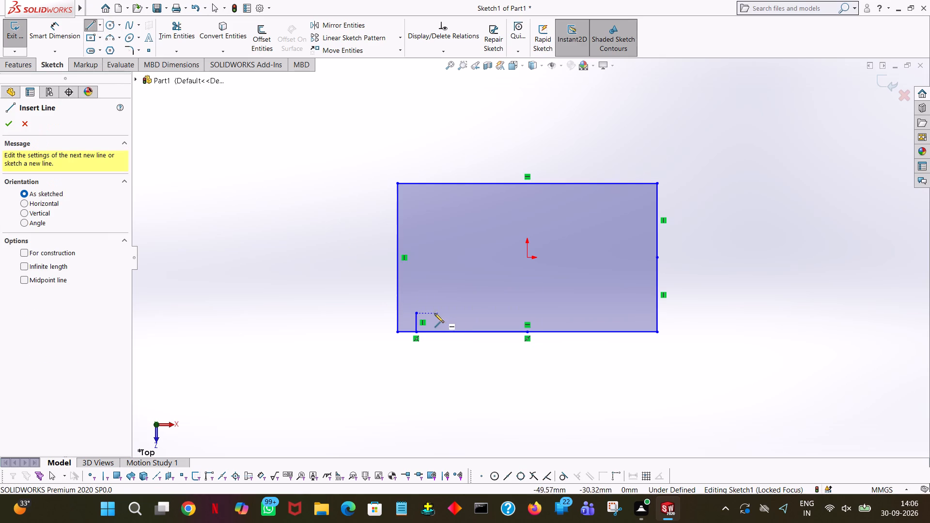
pyautogui.click(414, 311)
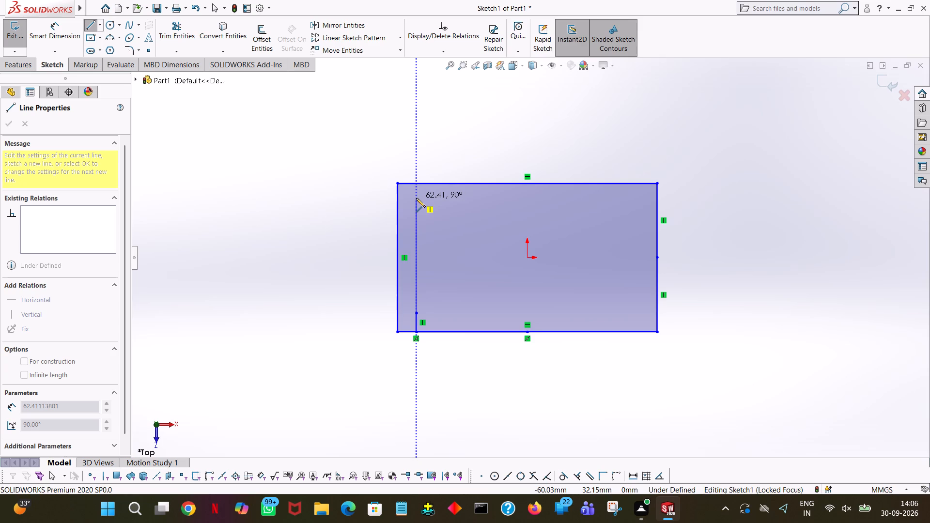
pyautogui.click(416, 198)
pyautogui.write('60')
pyautogui.press('Return')
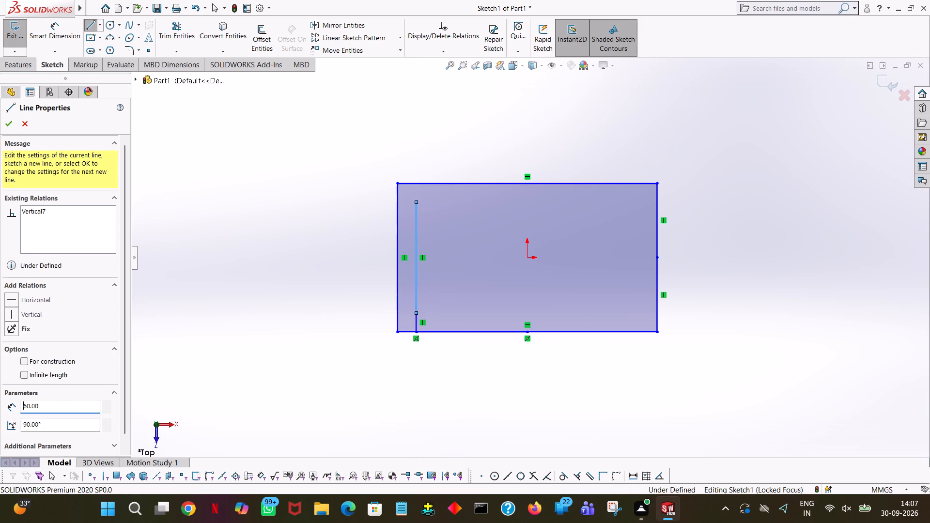
pyautogui.rightClick(416, 198)
pyautogui.click(458, 202)
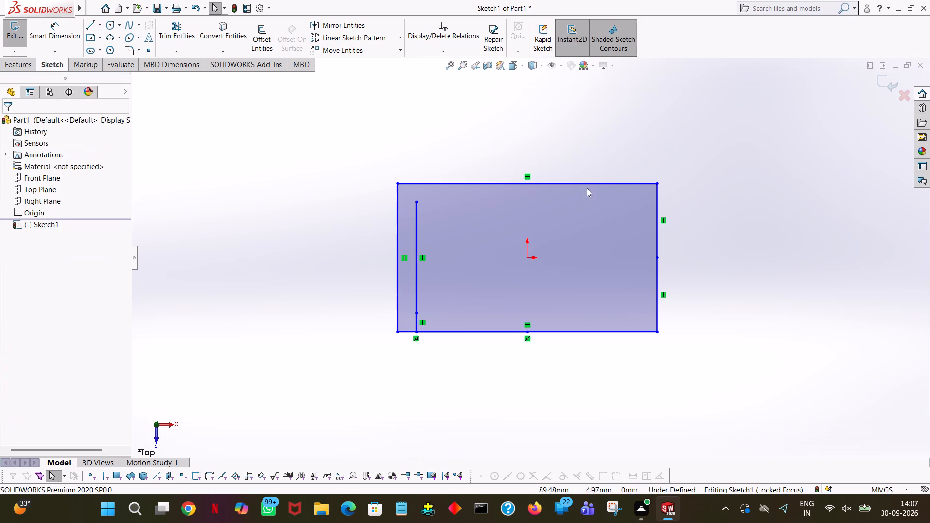
# Draw two circles of 5 mm radius, centred on the lower and upper ends of the 60 mm vertical line.
pyautogui.click(111, 25)
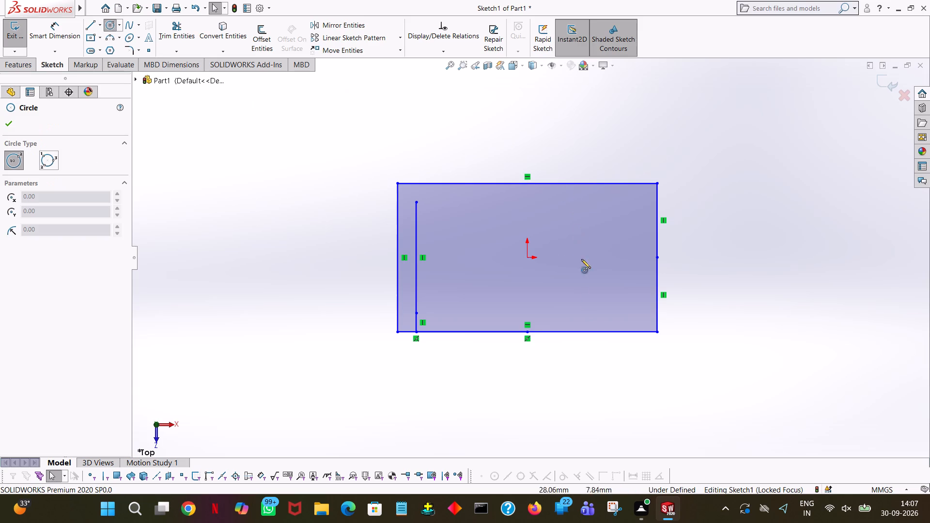
pyautogui.click(416, 313)
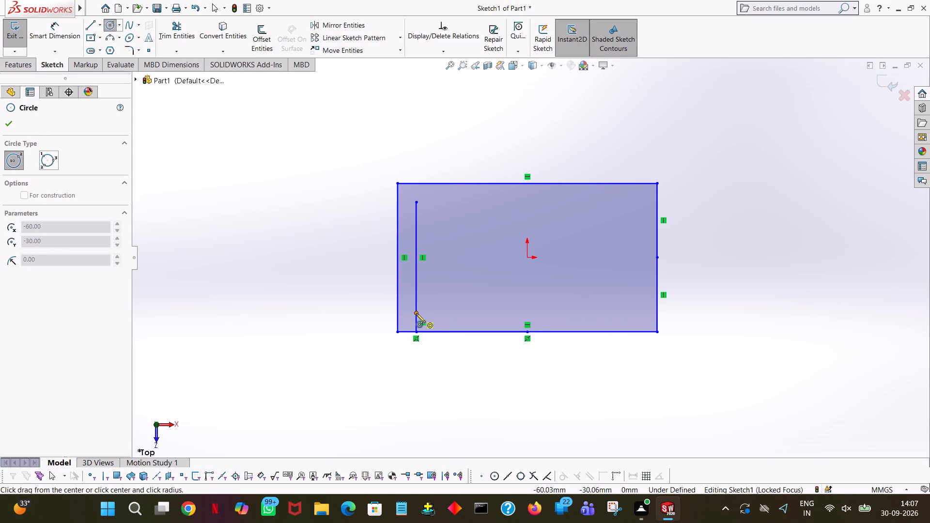
pyautogui.click(420, 286)
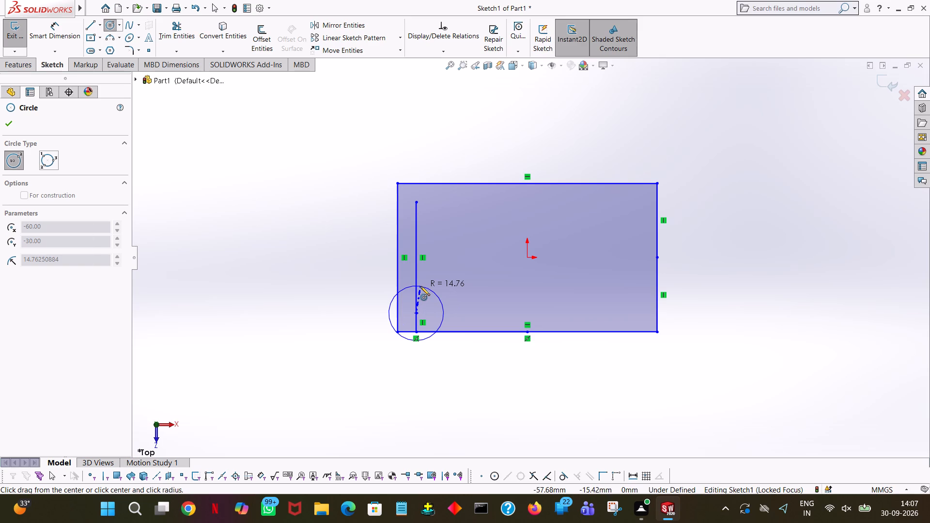
pyautogui.press('5')
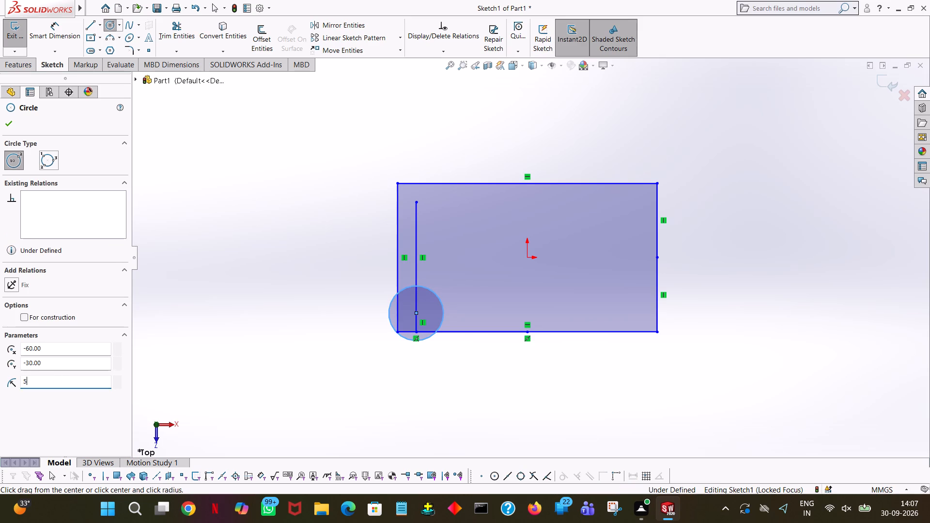
pyautogui.press('Return')
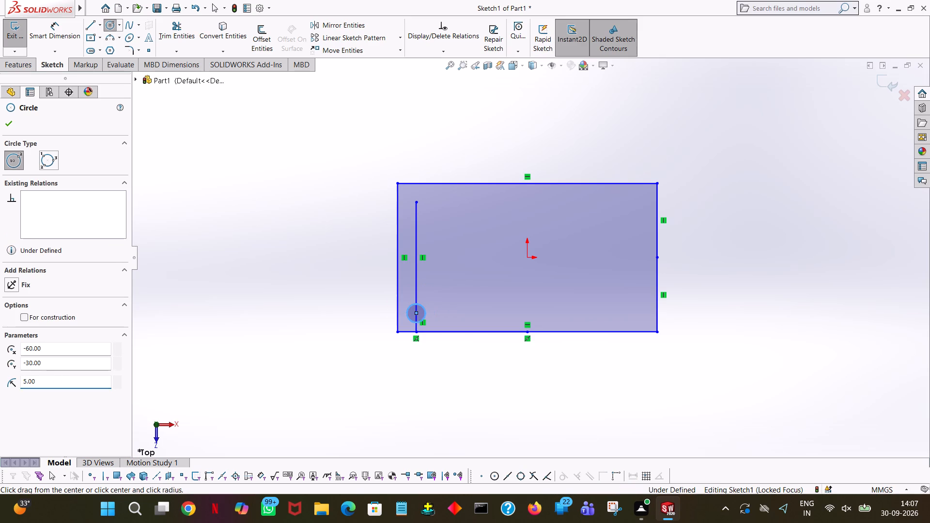
pyautogui.click(417, 201)
pyautogui.click(422, 192)
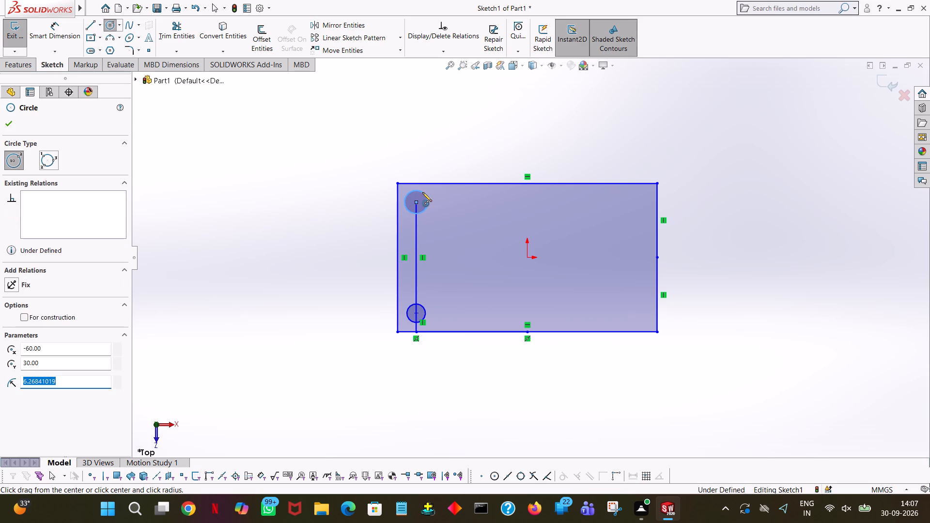
pyautogui.press('5')
pyautogui.press('Return')
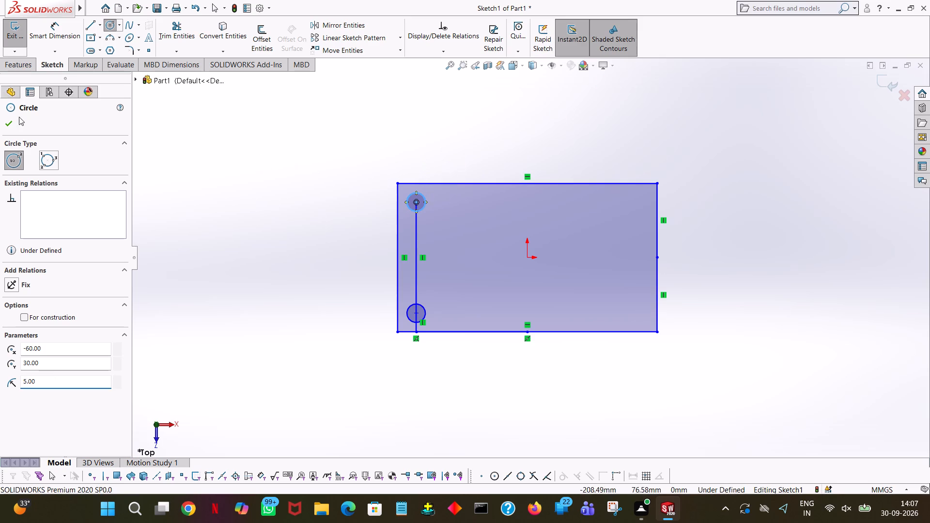
pyautogui.click(6, 126)
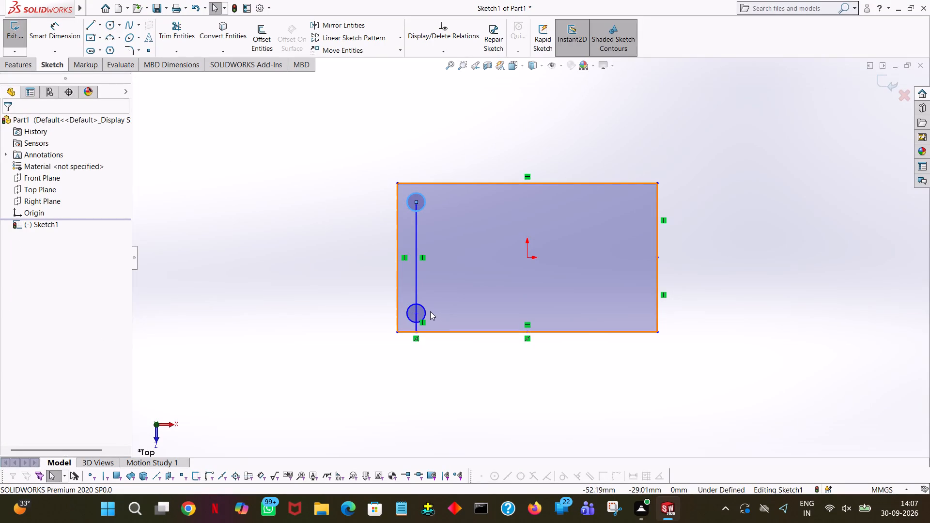
pyautogui.click(420, 307)
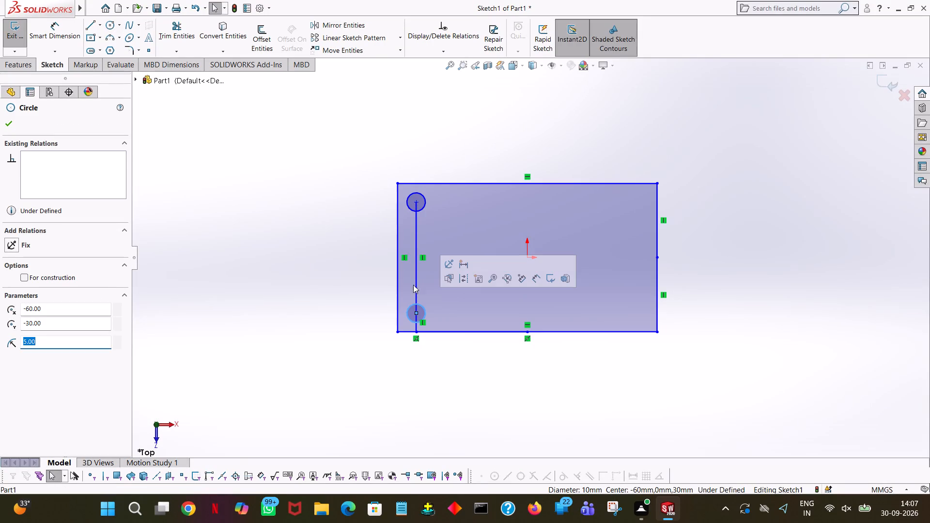
pyautogui.click(426, 204)
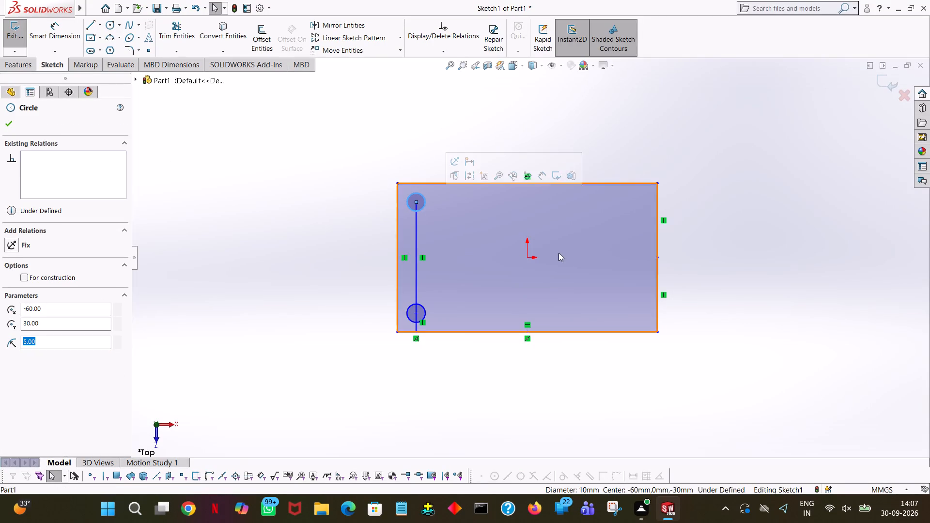
pyautogui.click(187, 125)
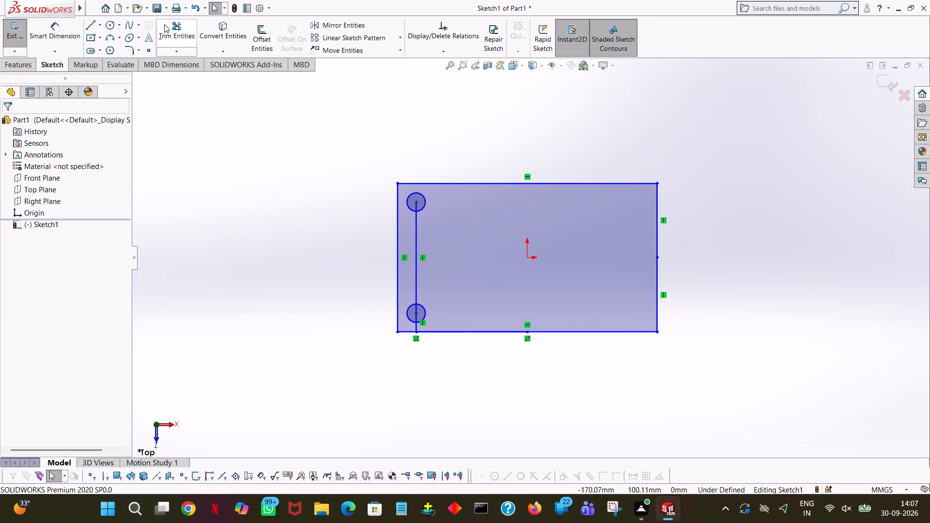
# Trim away the 10 mm and 60 mm vertical lines, including the pieces inside the two circles.
pyautogui.click(170, 25)
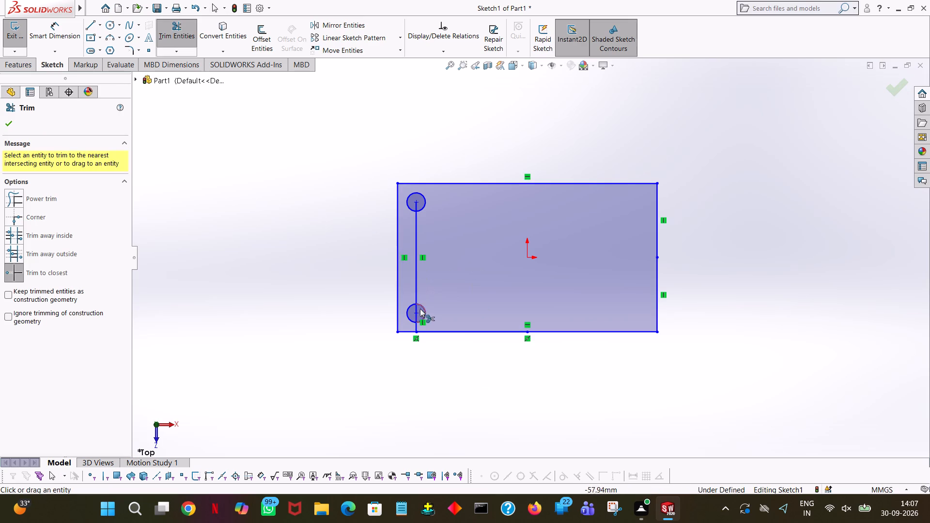
pyautogui.click(417, 324)
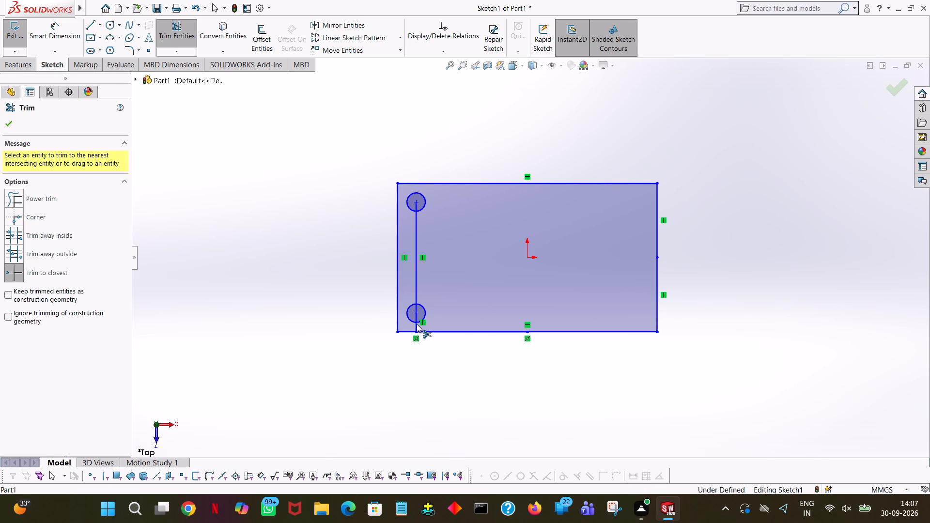
pyautogui.click(415, 315)
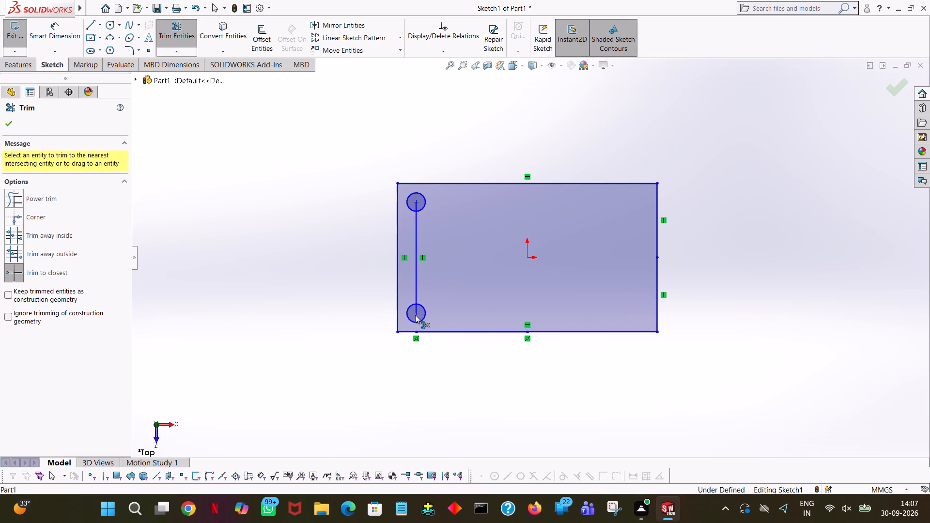
pyautogui.click(417, 313)
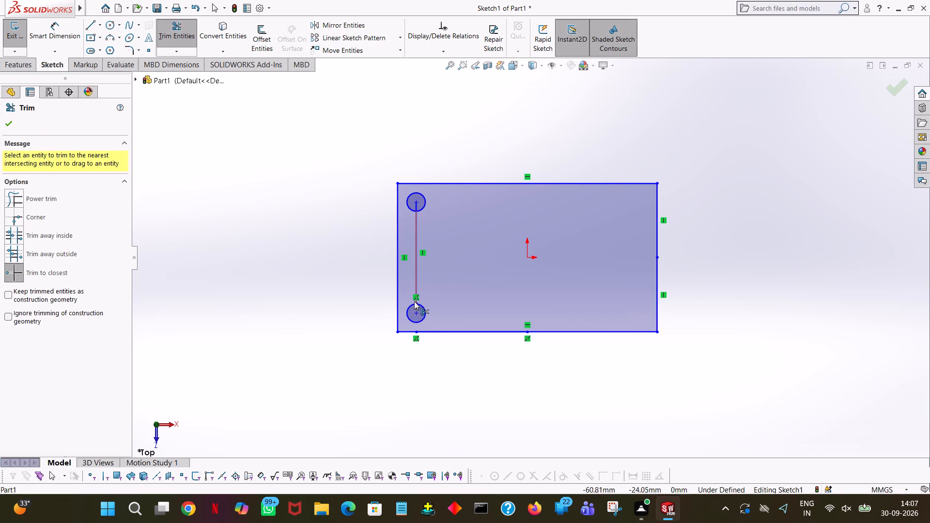
pyautogui.click(418, 268)
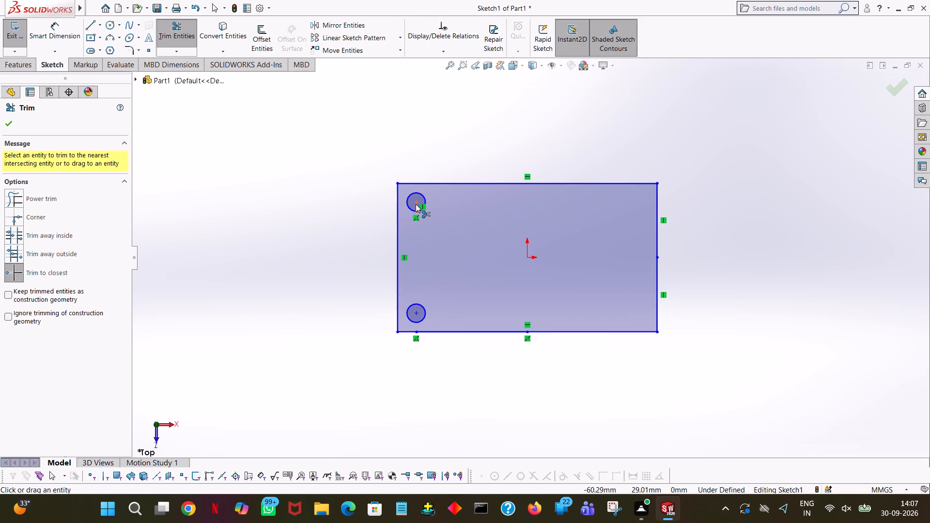
pyautogui.click(416, 203)
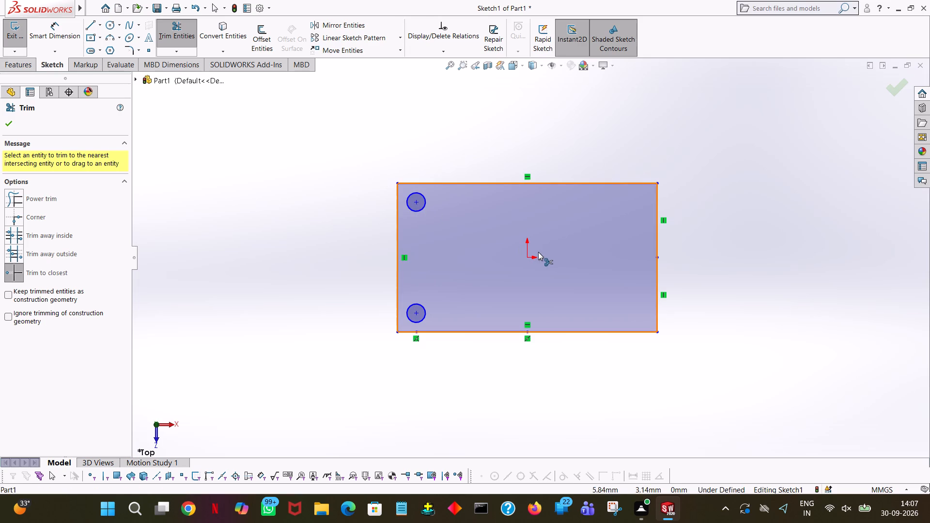
pyautogui.click(538, 252)
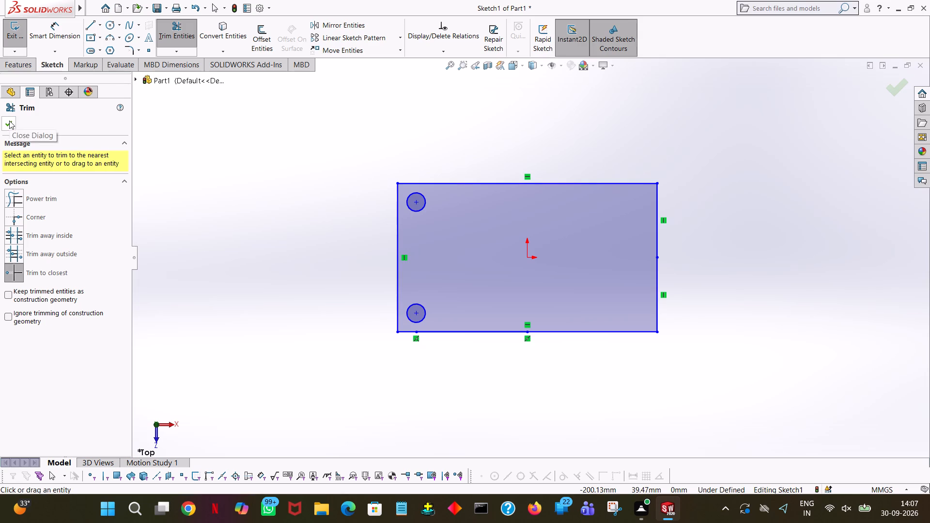
pyautogui.click(9, 121)
pyautogui.click(210, 141)
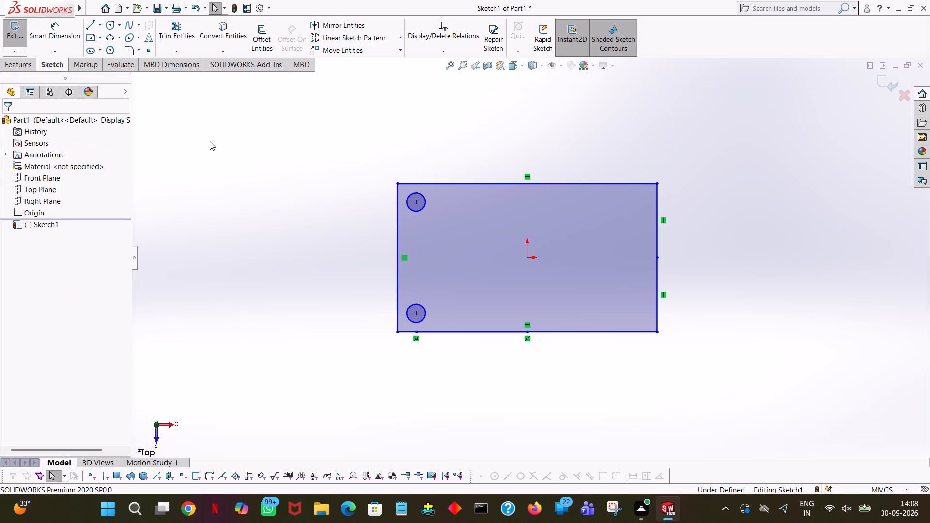
# Draw a 120 mm horizontal line rightward from the centre of the lower-left circle.
pyautogui.click(91, 25)
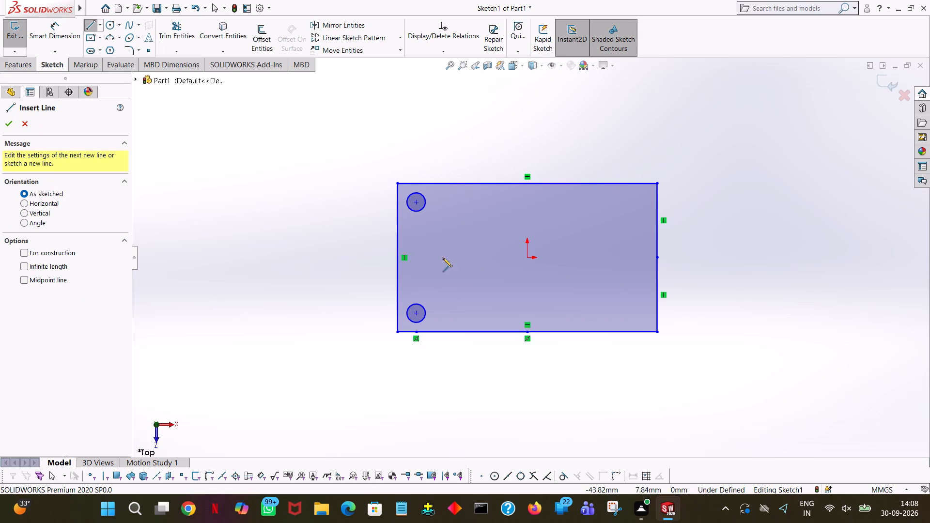
pyautogui.click(417, 312)
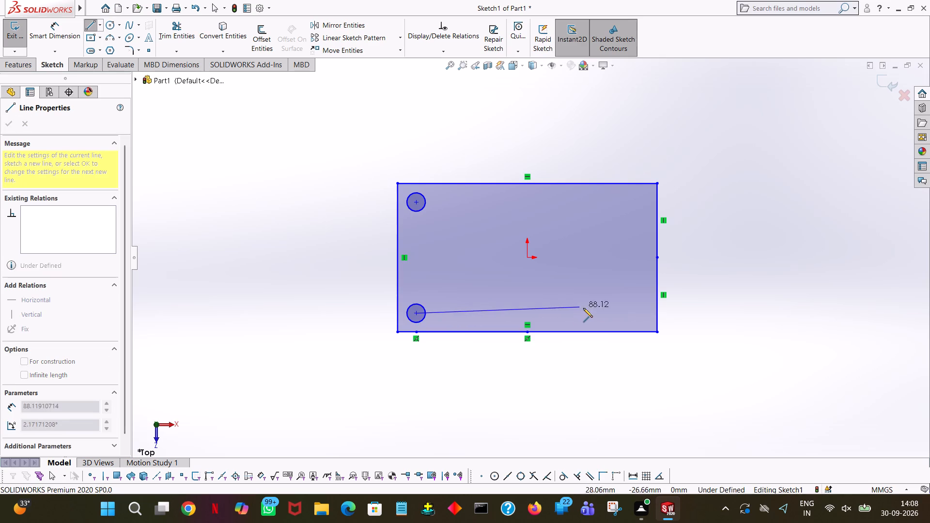
pyautogui.click(639, 313)
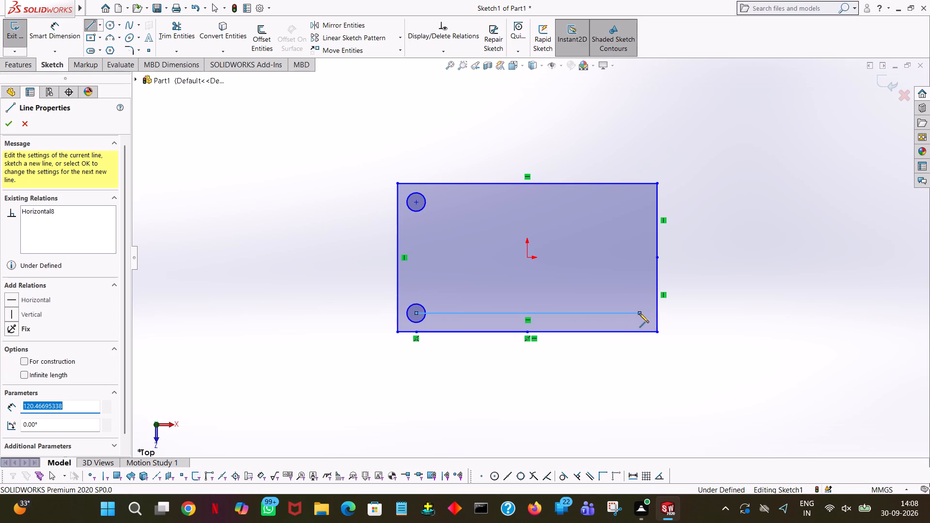
pyautogui.write('12')
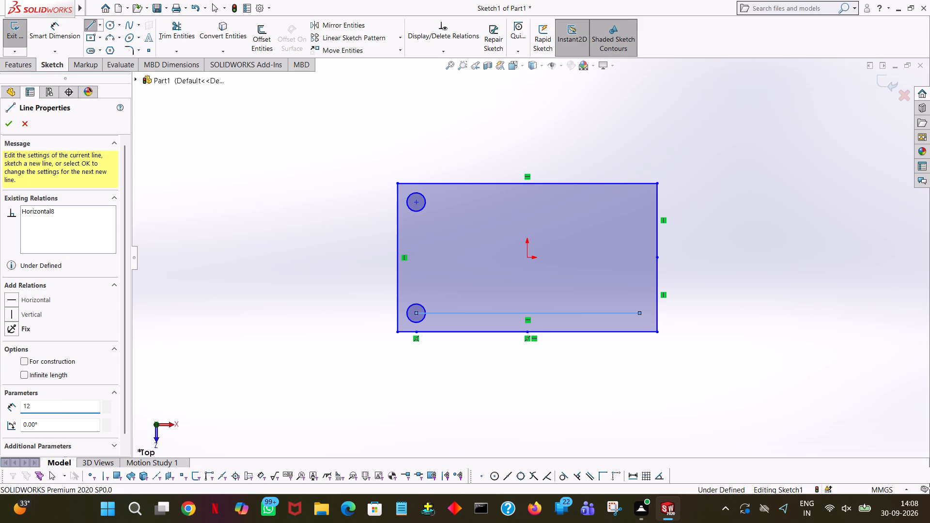
pyautogui.press('0')
pyautogui.press('Return')
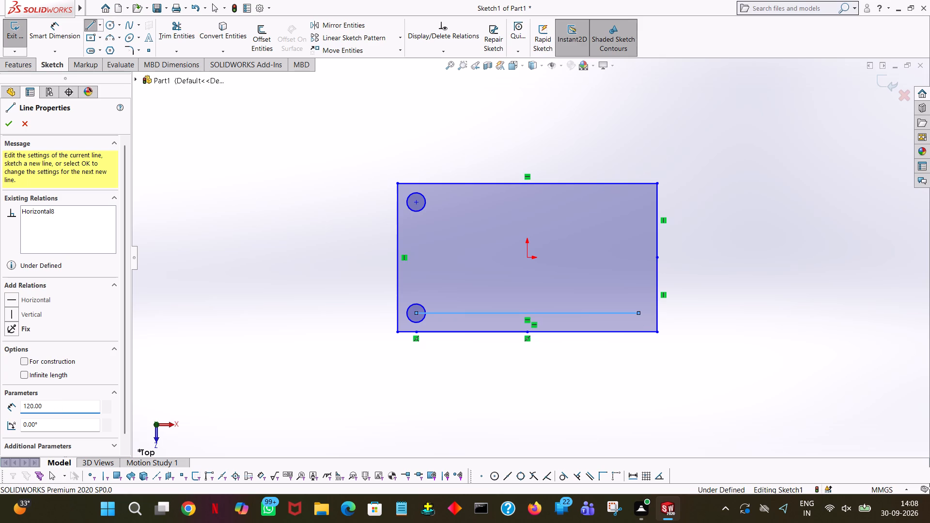
pyautogui.rightClick(639, 313)
pyautogui.click(662, 322)
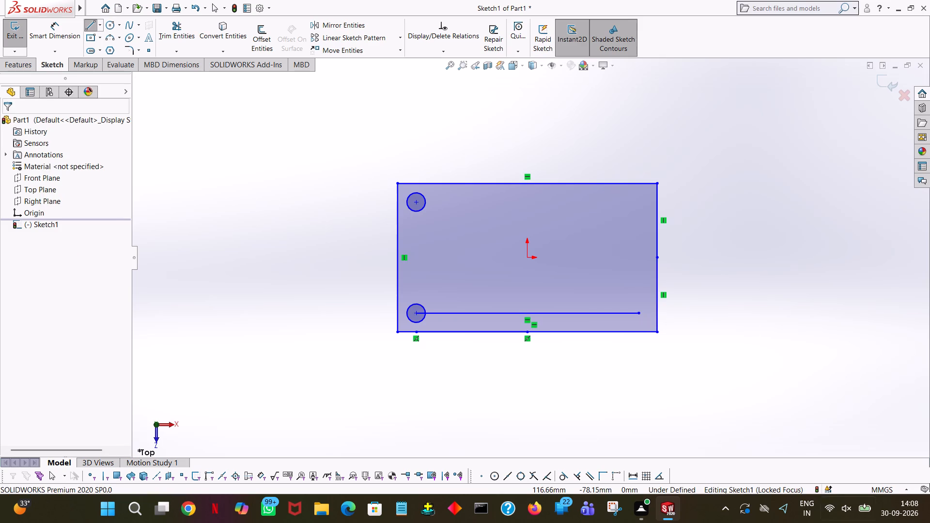
# Draw a circle of 5 mm radius centred on the right end of the 120 mm line.
pyautogui.click(111, 23)
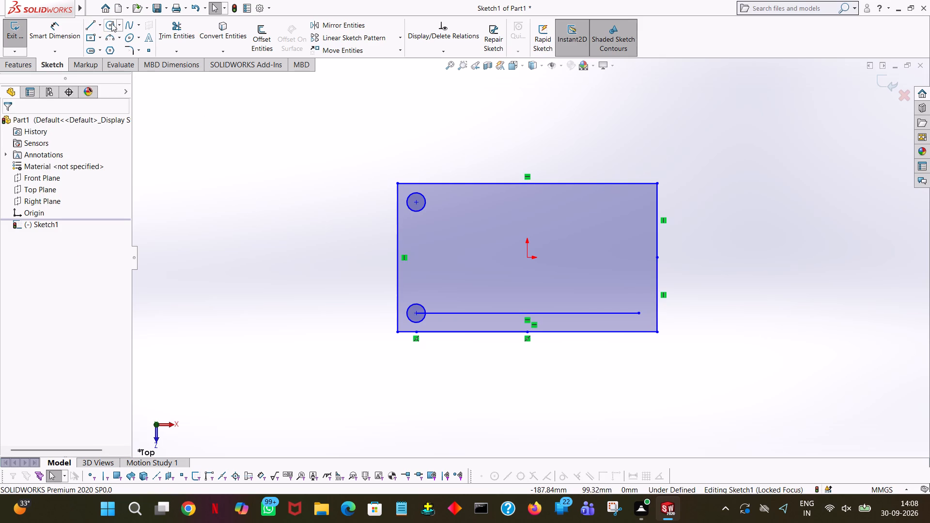
pyautogui.click(638, 315)
pyautogui.click(639, 298)
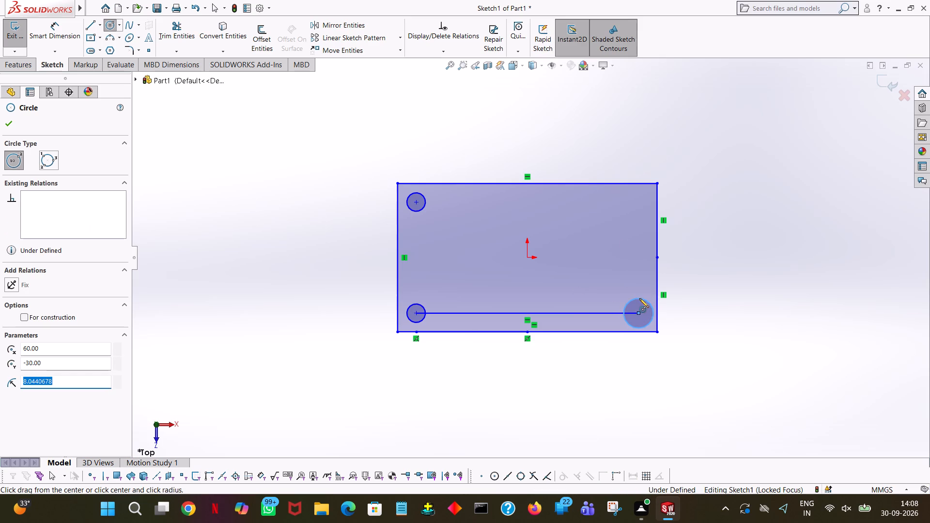
pyautogui.press('5')
pyautogui.press('Return')
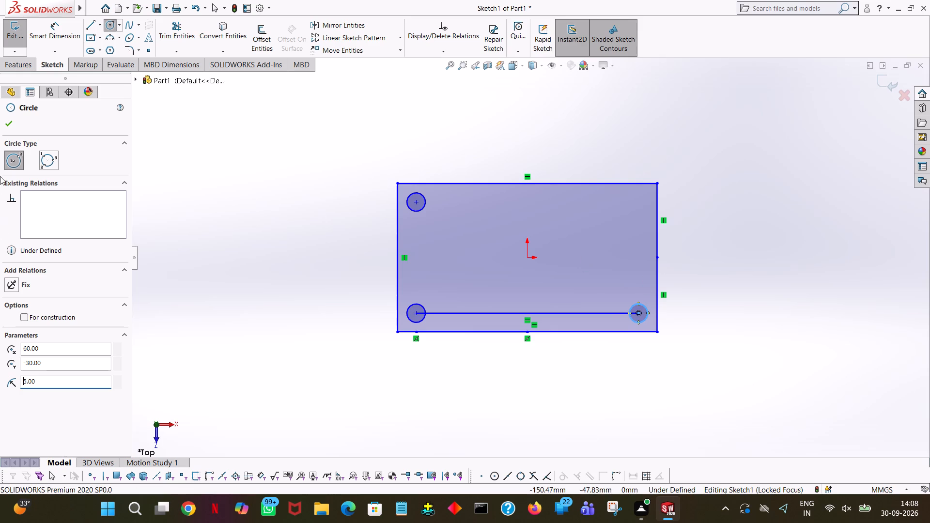
pyautogui.click(5, 122)
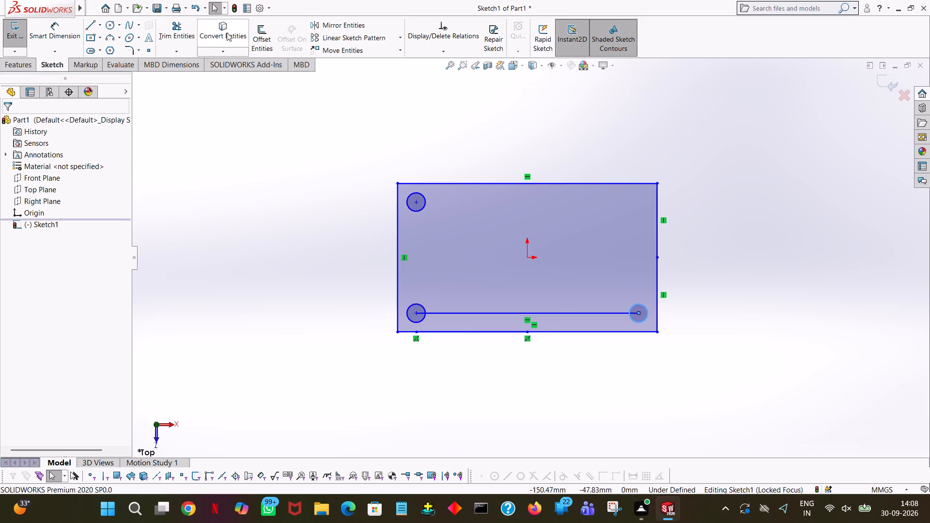
pyautogui.click(420, 157)
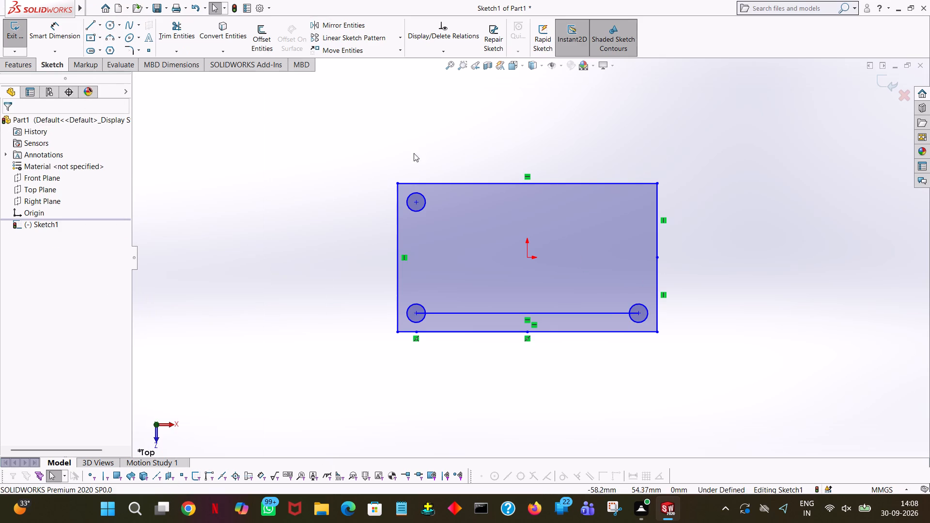
# Trim away the lower 120 mm horizontal line, including the pieces inside the two lower circles.
pyautogui.click(184, 41)
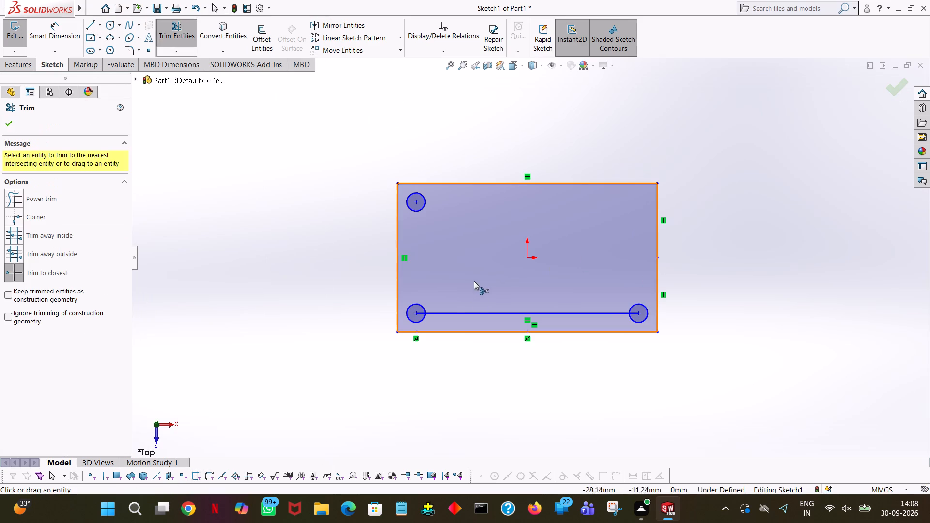
pyautogui.click(464, 314)
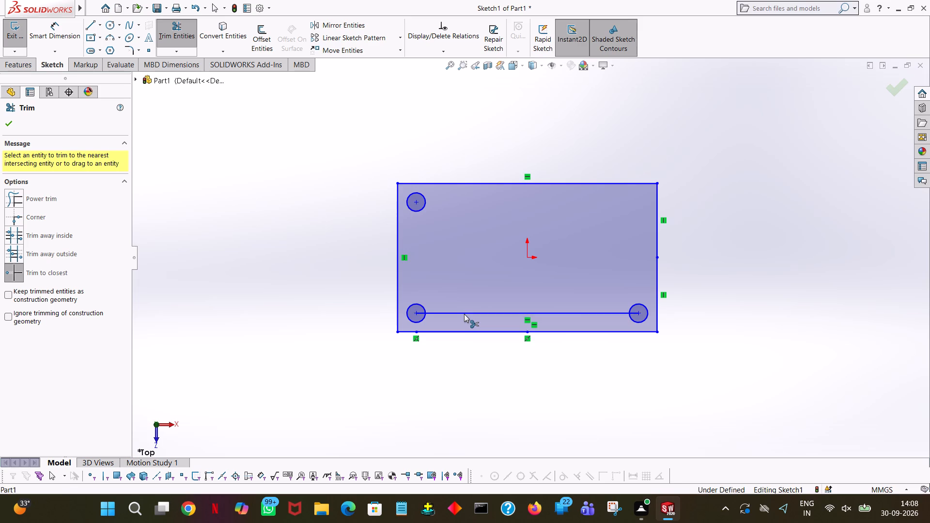
pyautogui.click(416, 310)
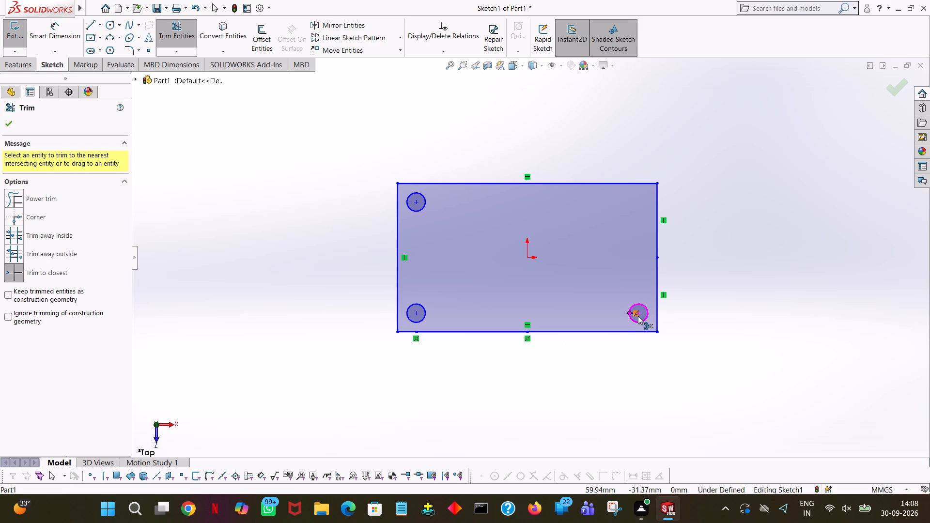
pyautogui.click(638, 316)
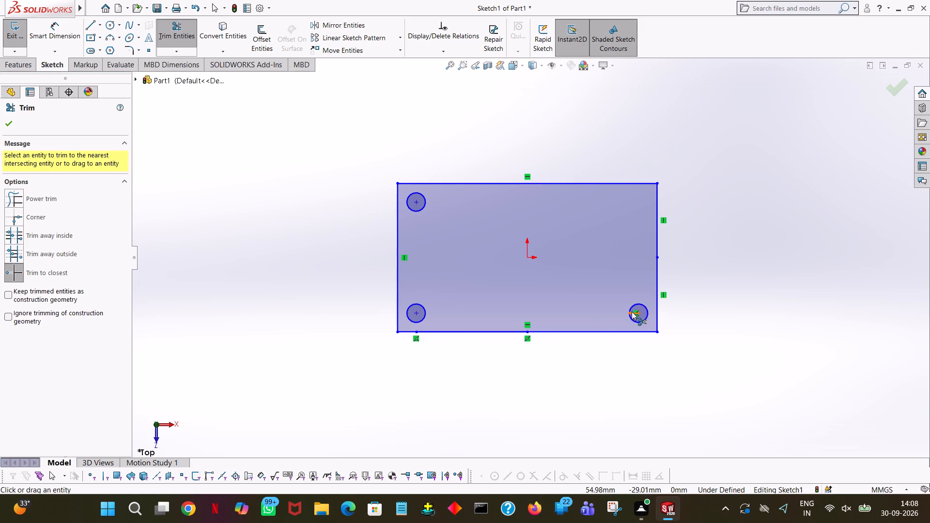
pyautogui.click(634, 314)
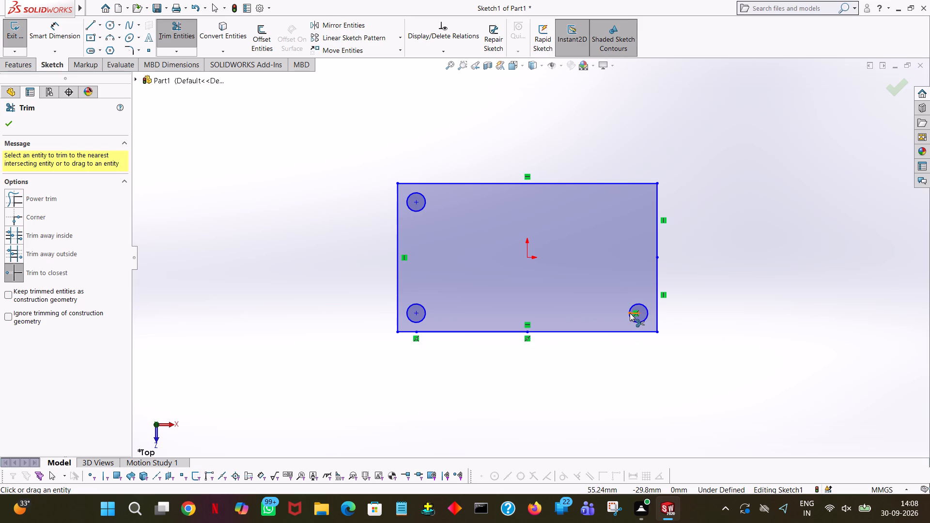
pyautogui.click(630, 313)
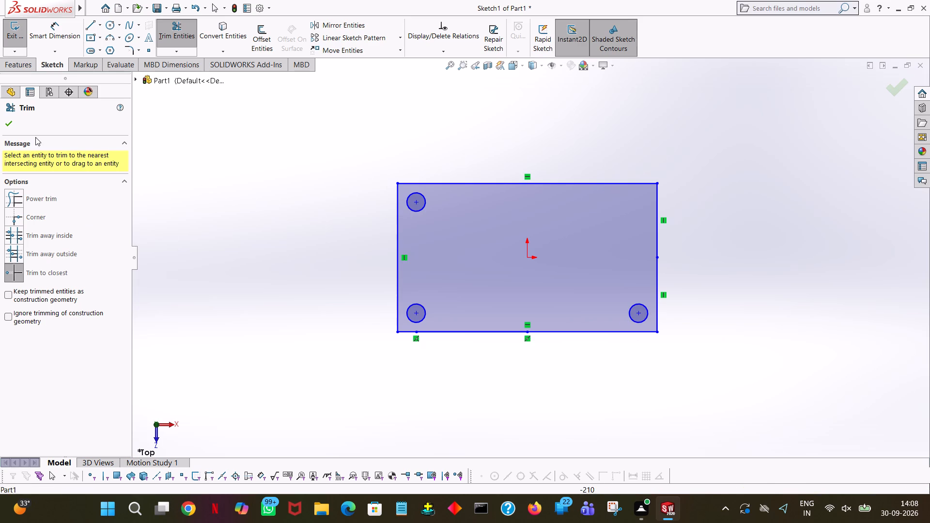
pyautogui.click(4, 129)
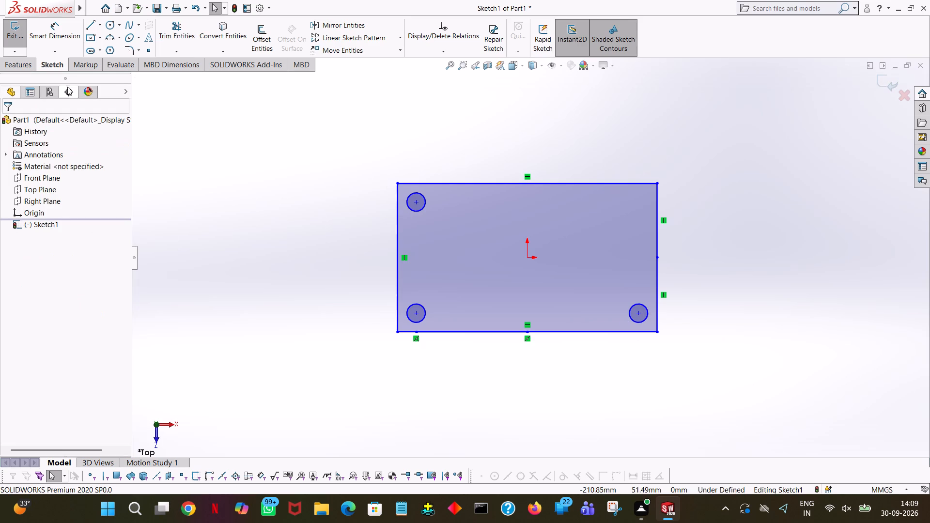
# Draw a 120 mm horizontal line rightward from the centre of the upper-left circle.
pyautogui.click(86, 28)
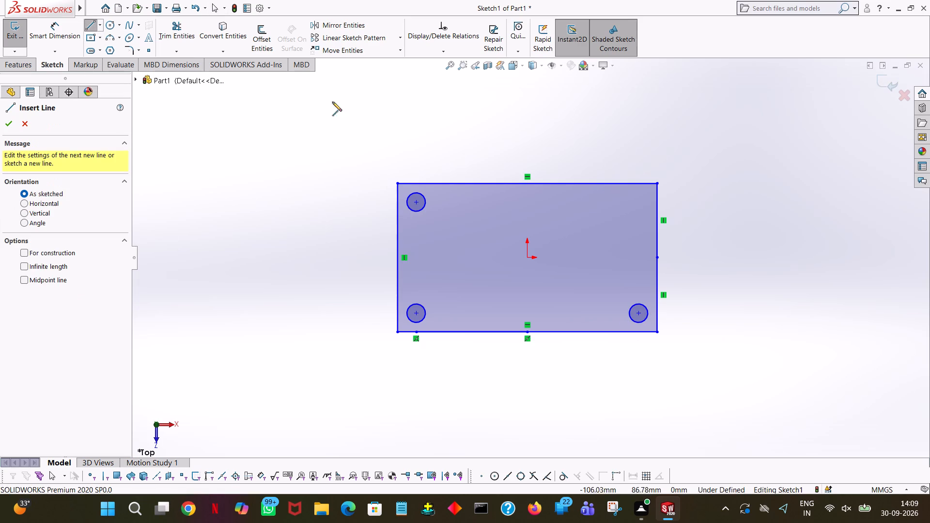
pyautogui.click(416, 203)
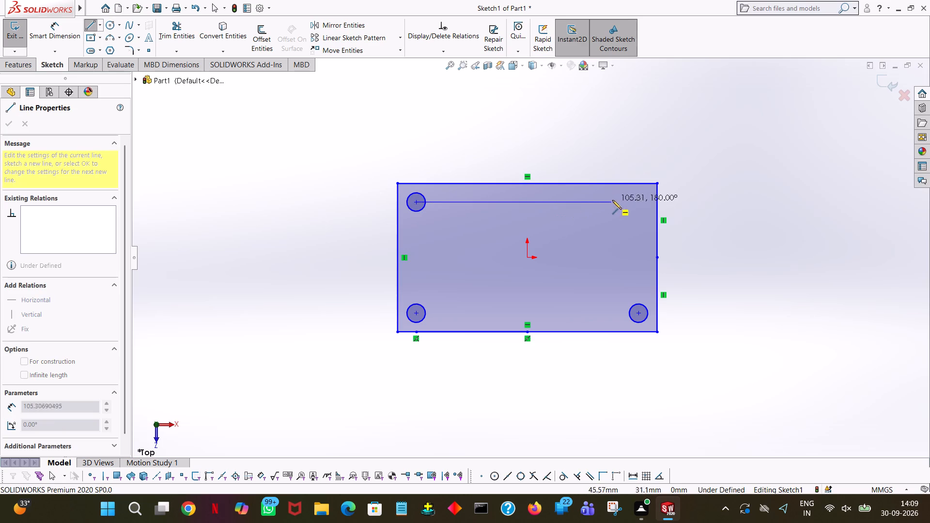
pyautogui.click(640, 202)
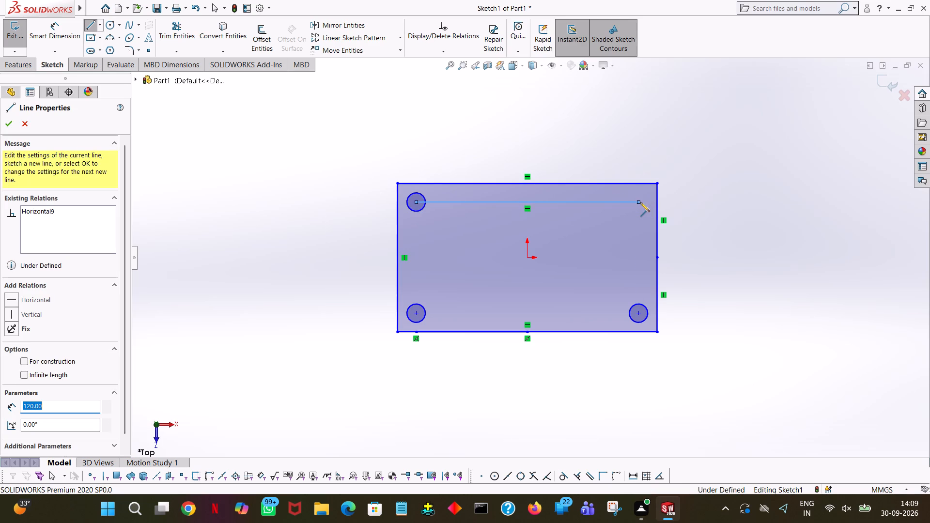
pyautogui.rightClick(640, 202)
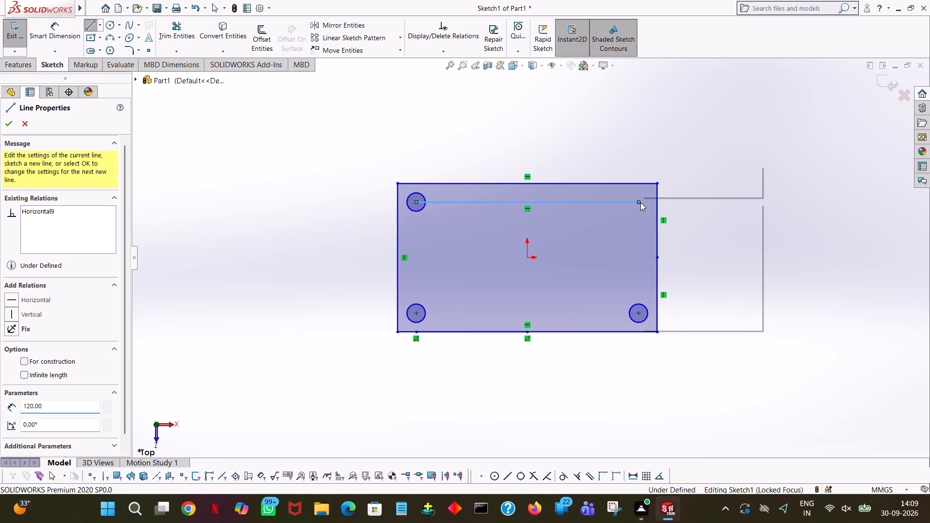
pyautogui.click(645, 205)
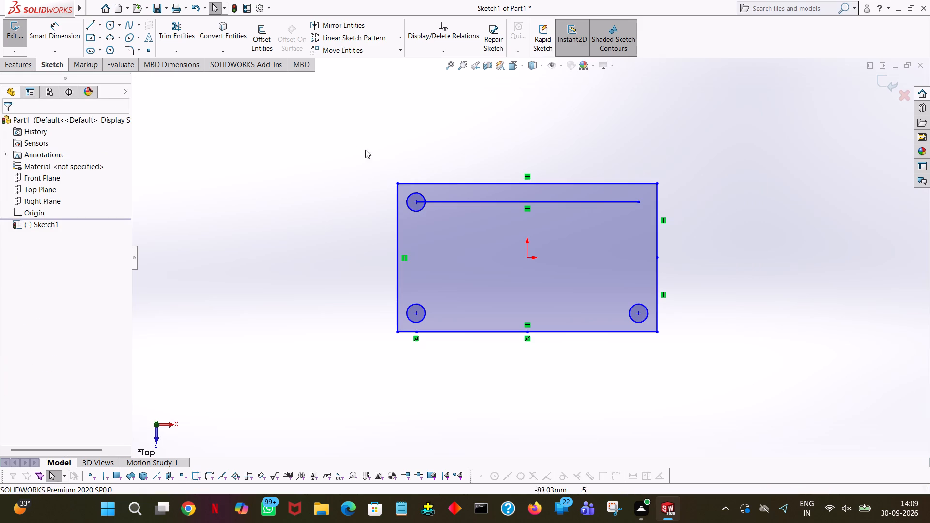
# Draw a circle of 5 mm radius centred on the right end of the upper 120 mm line.
pyautogui.click(108, 29)
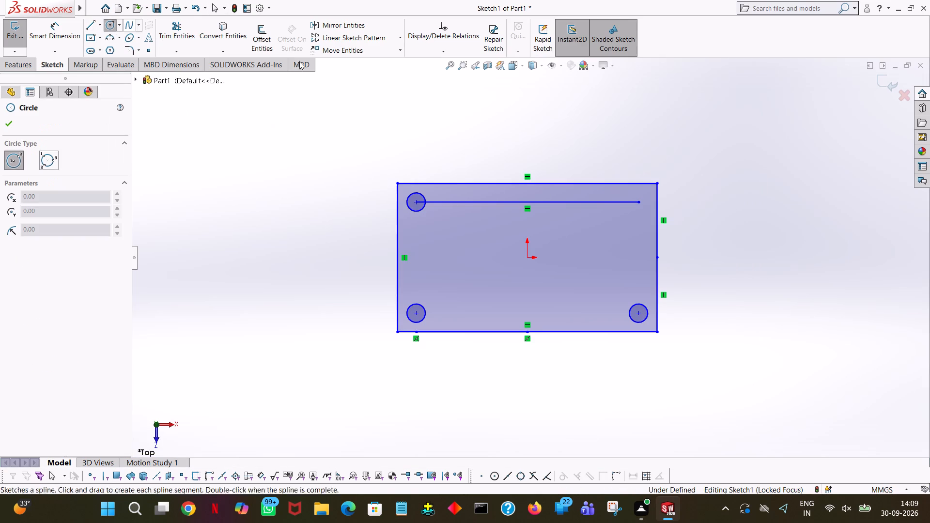
pyautogui.click(636, 203)
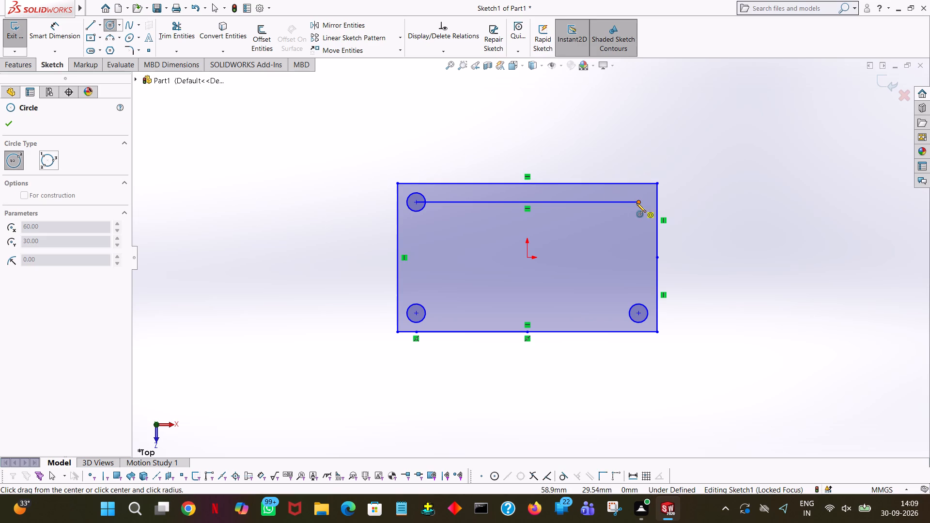
pyautogui.click(639, 210)
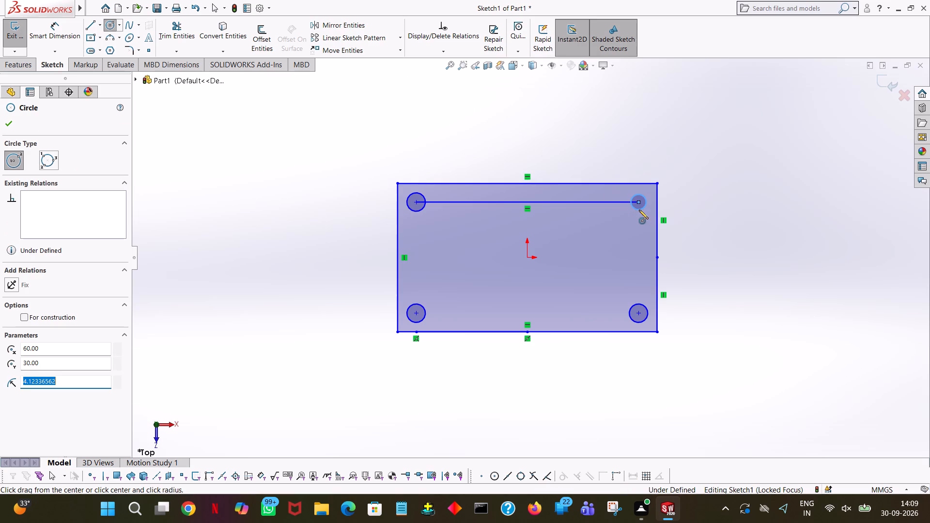
pyautogui.press('5')
pyautogui.press('Return')
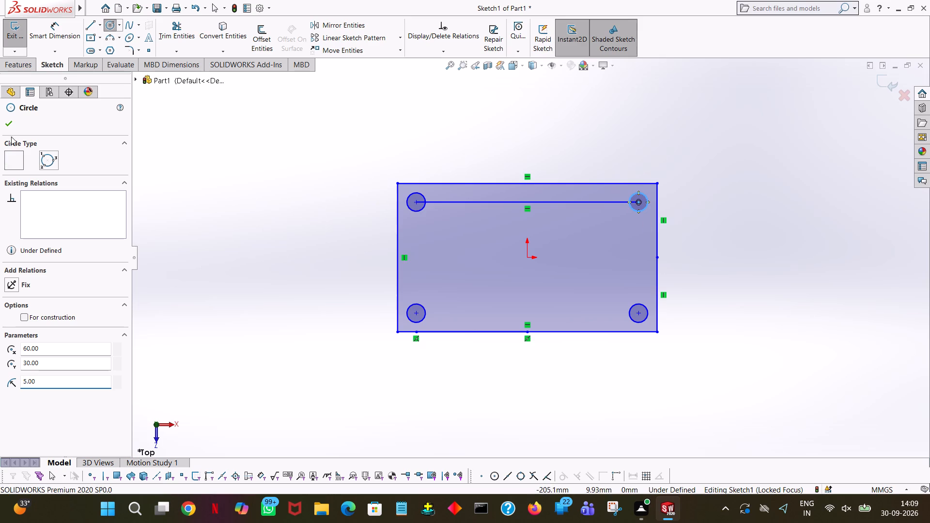
pyautogui.click(15, 123)
# Trim away the upper 120 mm horizontal line, including the pieces inside the two upper circles.
pyautogui.click(170, 33)
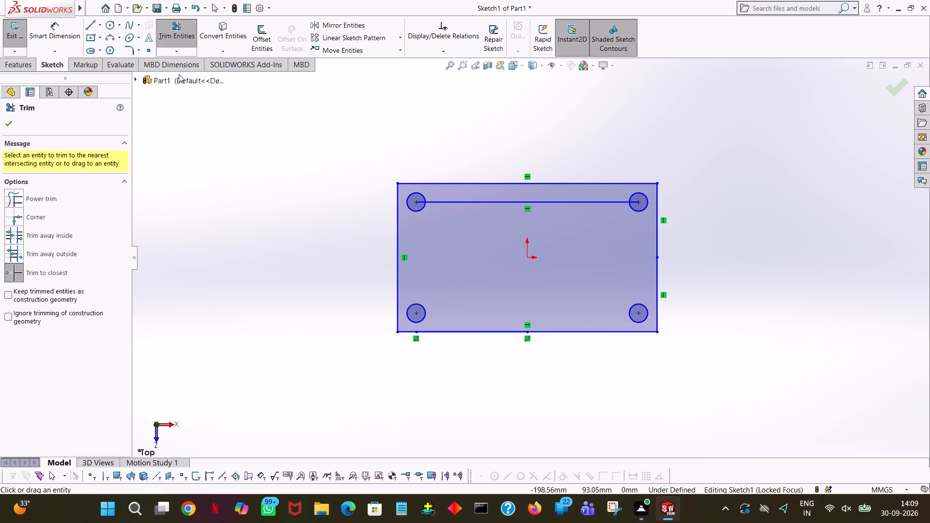
pyautogui.click(605, 202)
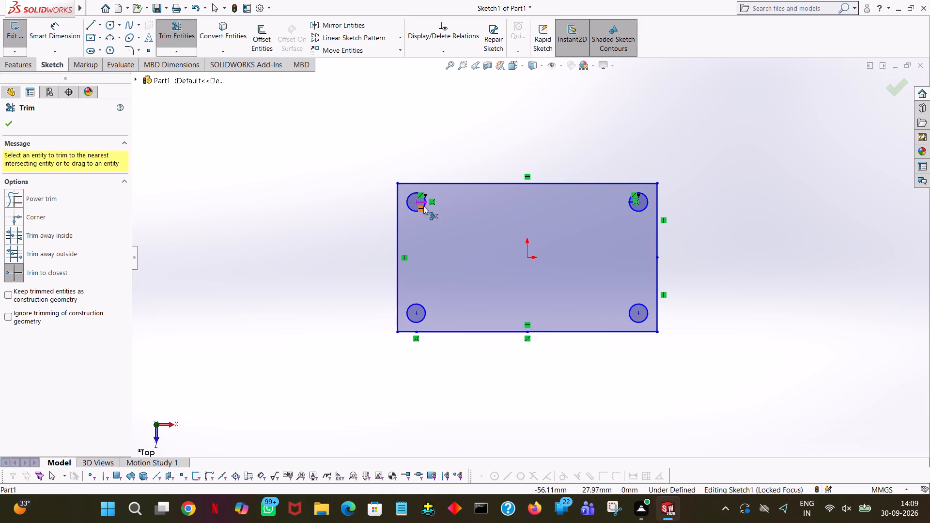
pyautogui.click(419, 201)
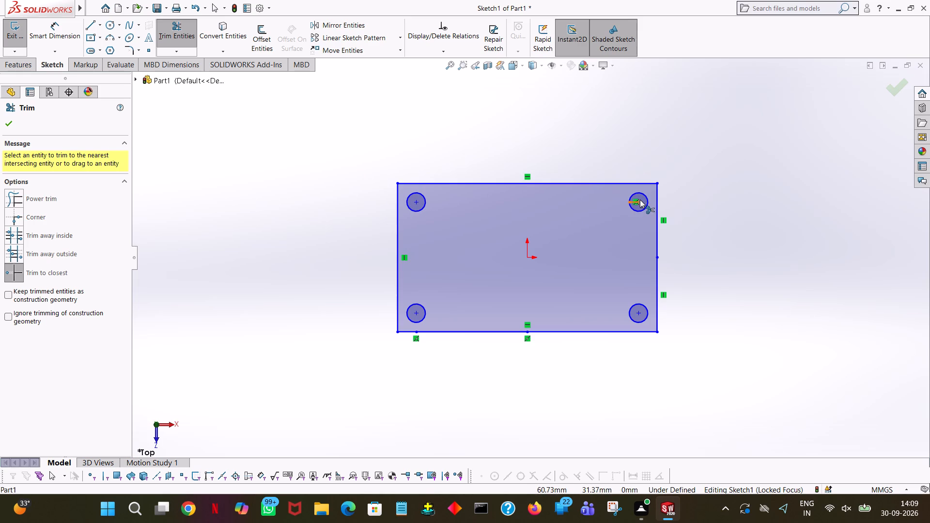
pyautogui.click(640, 200)
pyautogui.click(8, 129)
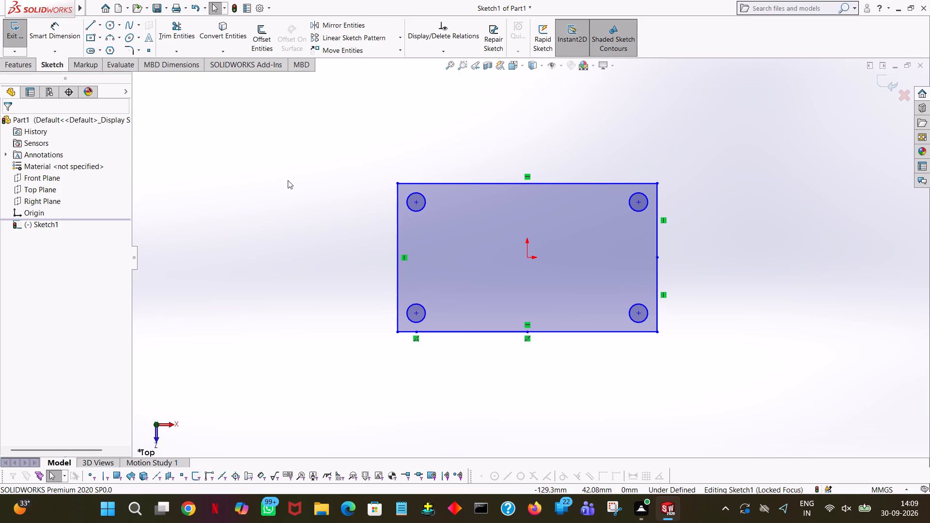
# Round all four corners of the base plate rectangle with 10 mm sketch fillets, allowing the equal-distance relations to be deleted.
pyautogui.click(124, 50)
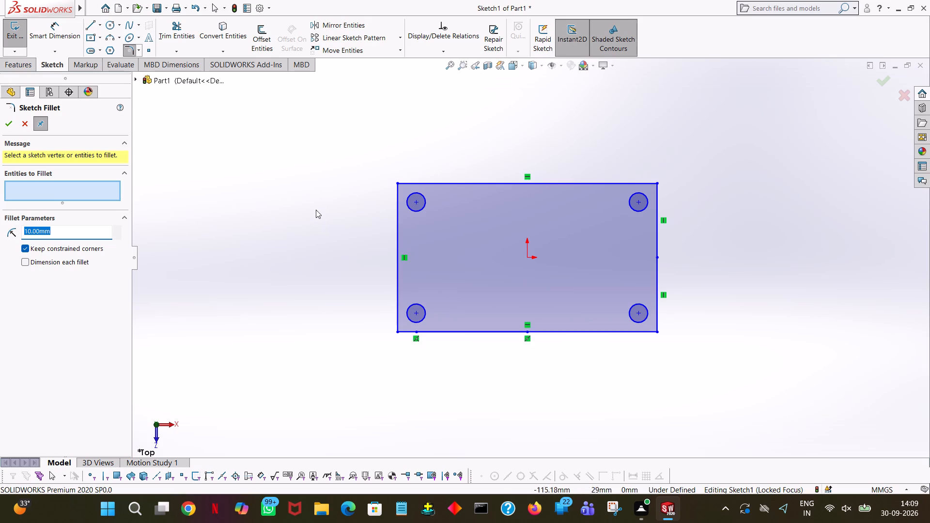
pyautogui.click(397, 184)
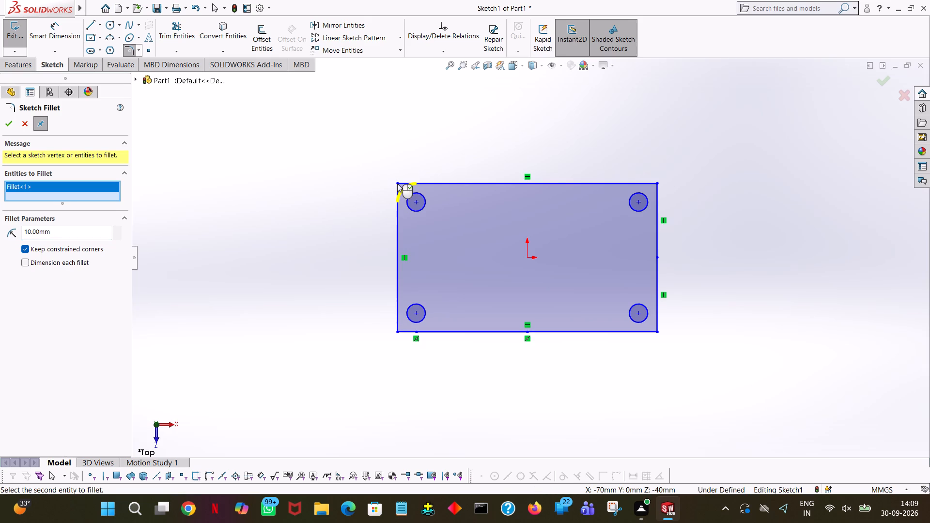
pyautogui.click(399, 331)
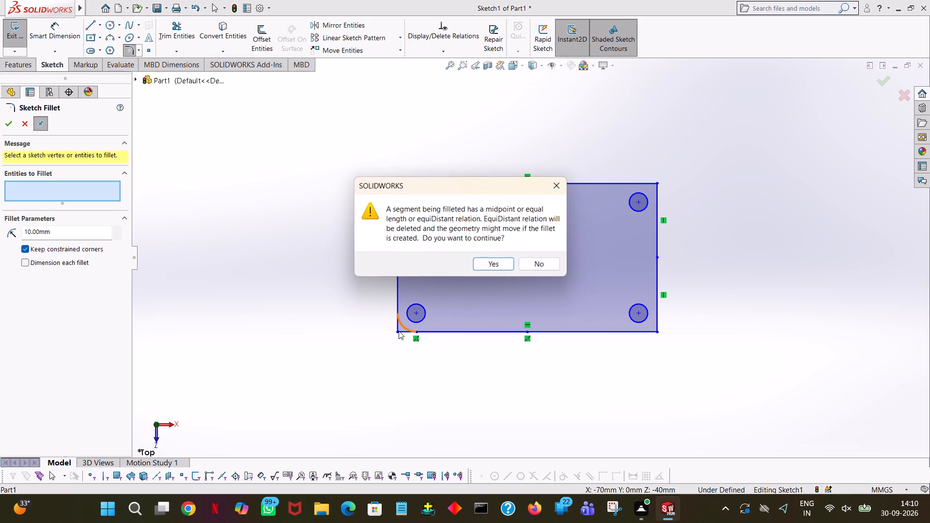
pyautogui.click(485, 262)
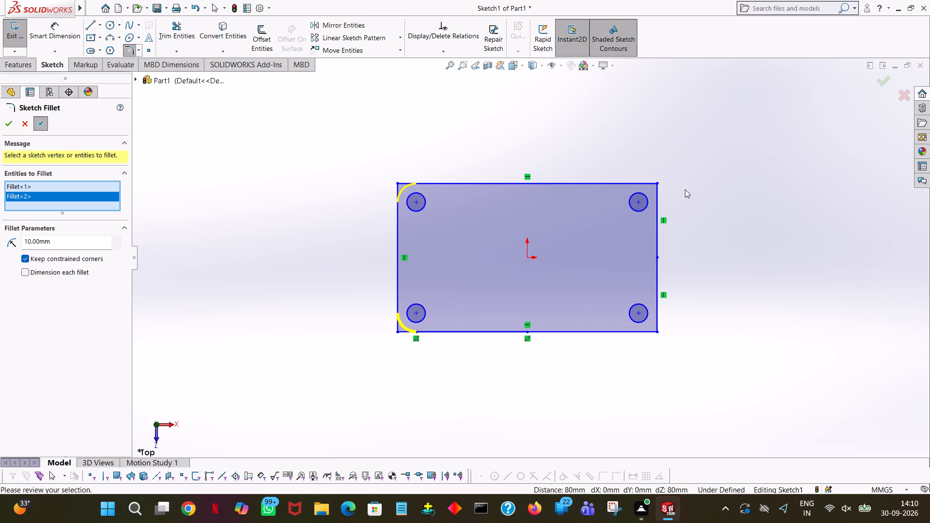
pyautogui.click(657, 183)
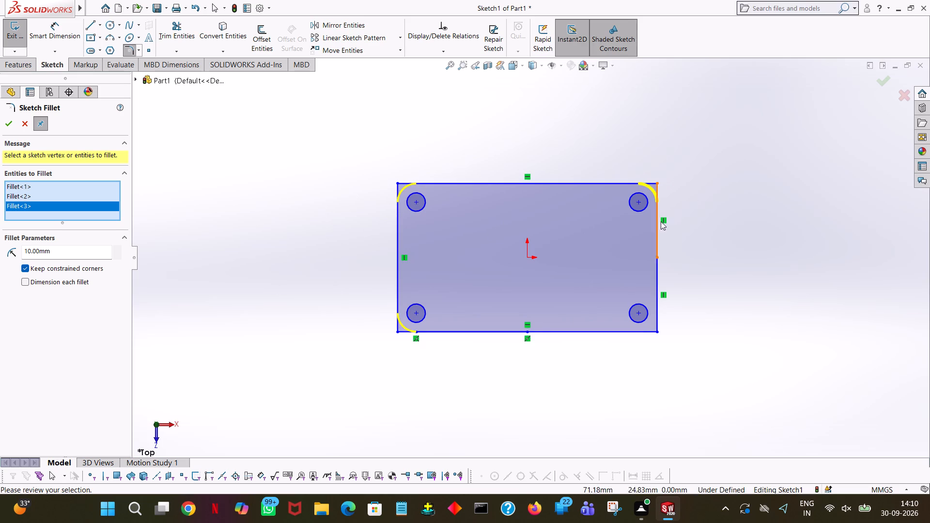
pyautogui.click(659, 331)
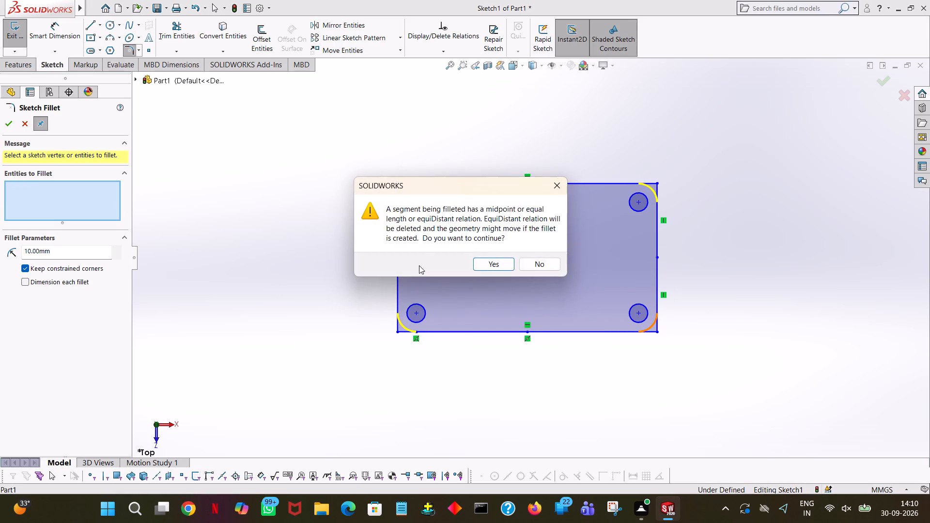
pyautogui.click(499, 264)
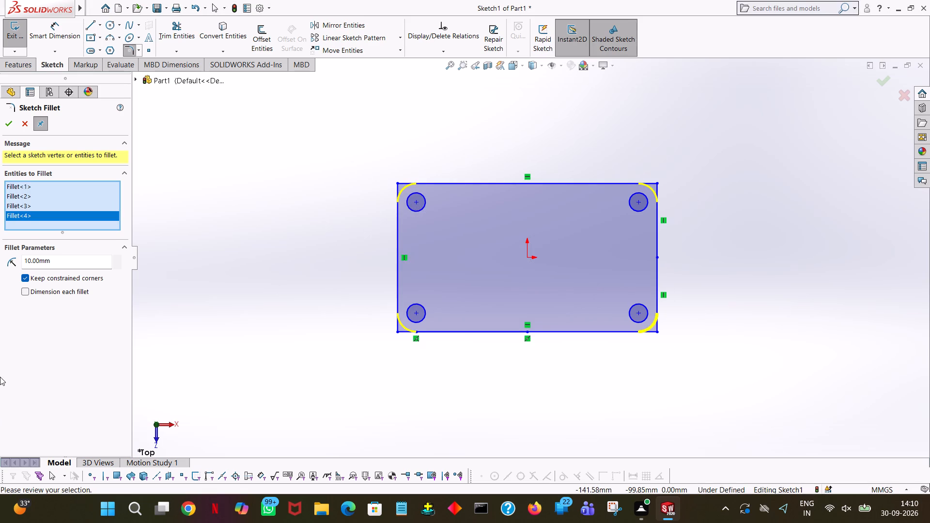
pyautogui.click(8, 126)
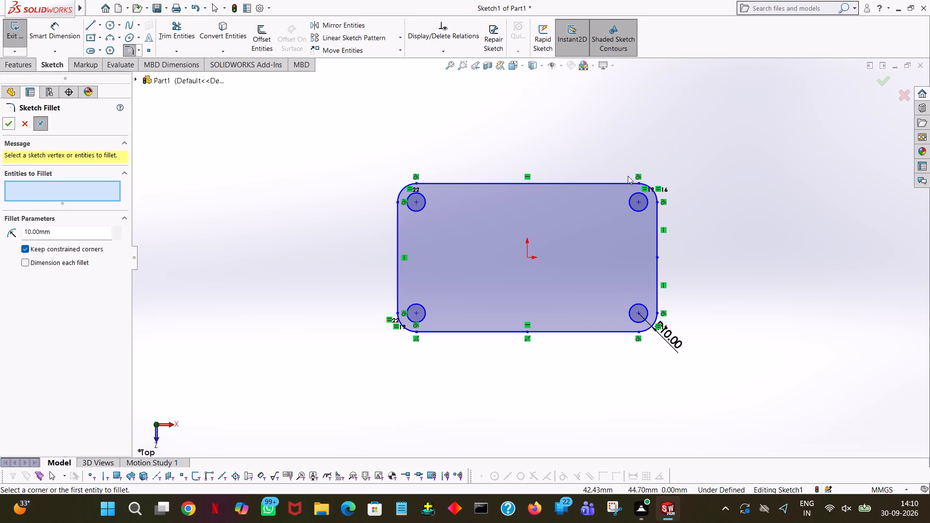
pyautogui.click(10, 122)
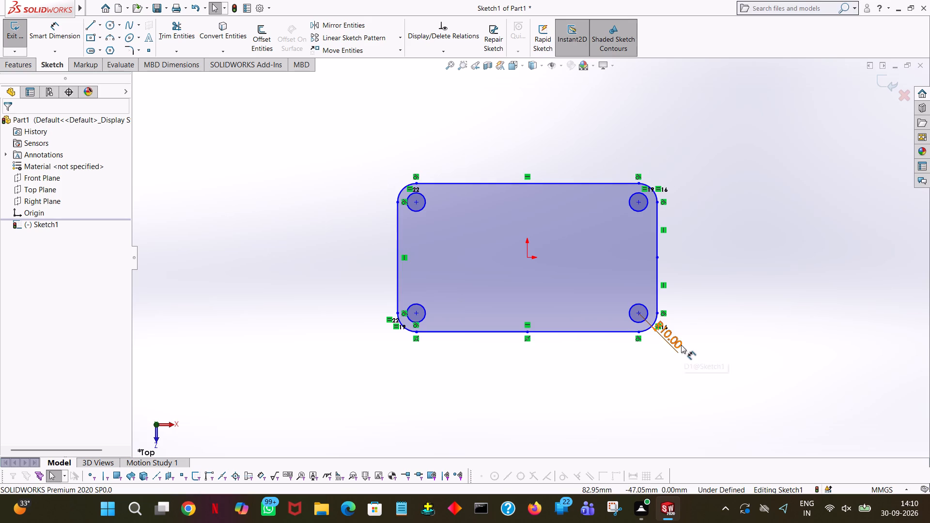
# Move the R10 fillet dimension clear of the plate, out beyond its lower-right corner.
pyautogui.moveTo(670, 335); pyautogui.dragTo(872, 387)
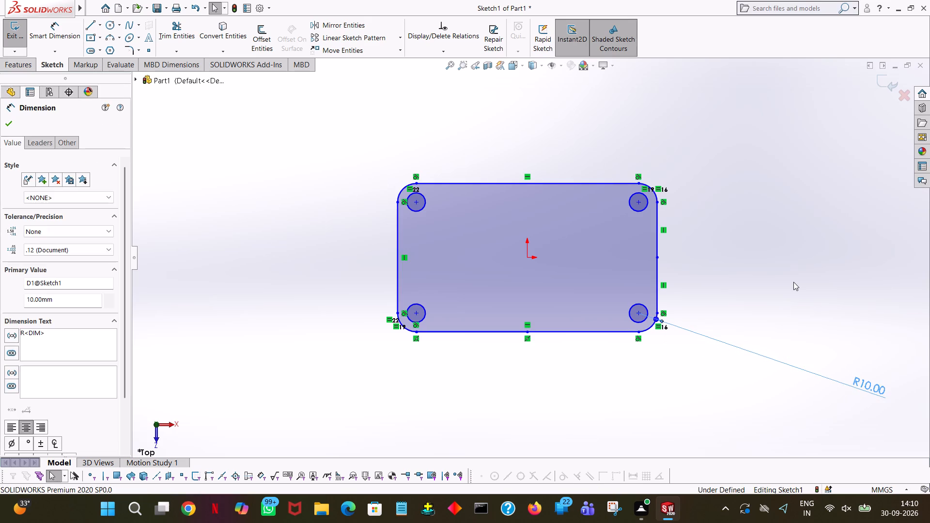
pyautogui.click(792, 280)
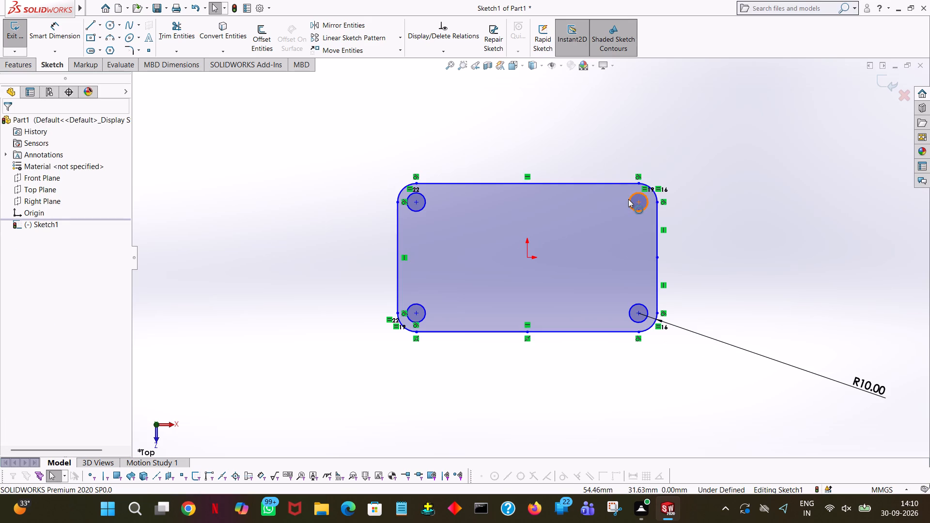
# Add diameter dimensions to the upper-right, lower-left and upper-left bolt hole circles, placing each outside the plate.
pyautogui.click(628, 199)
pyautogui.click(720, 210)
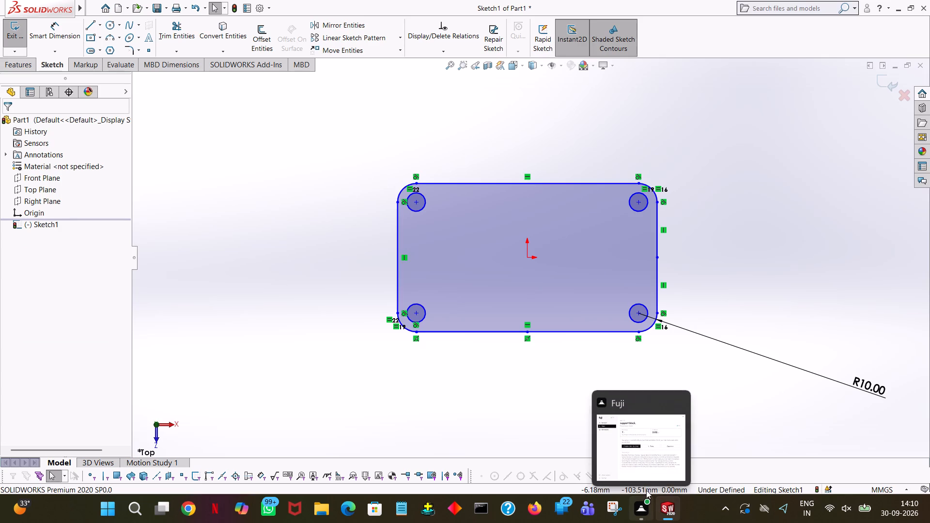
pyautogui.click(61, 33)
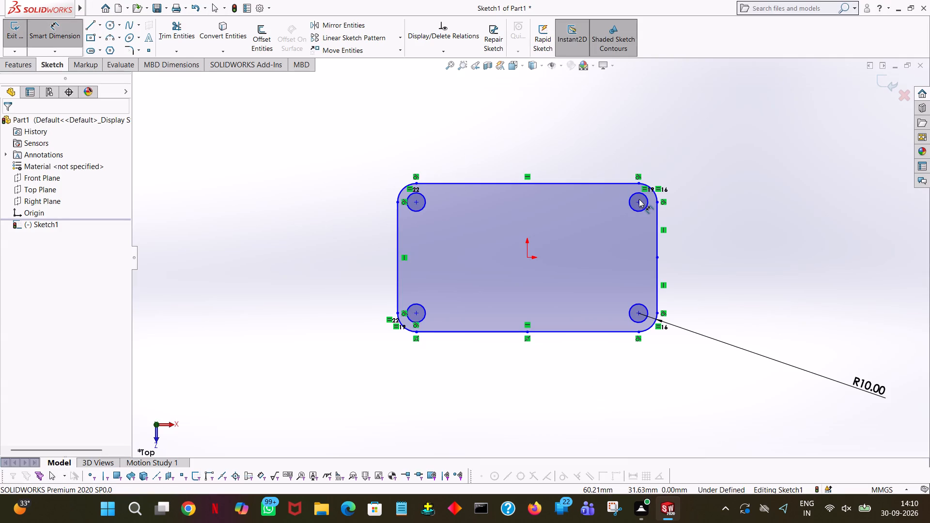
pyautogui.click(644, 198)
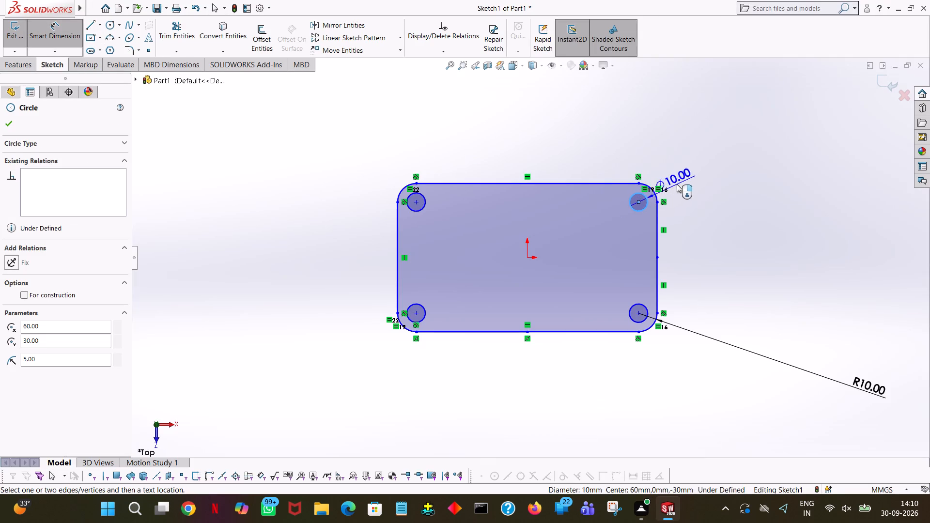
pyautogui.click(714, 170)
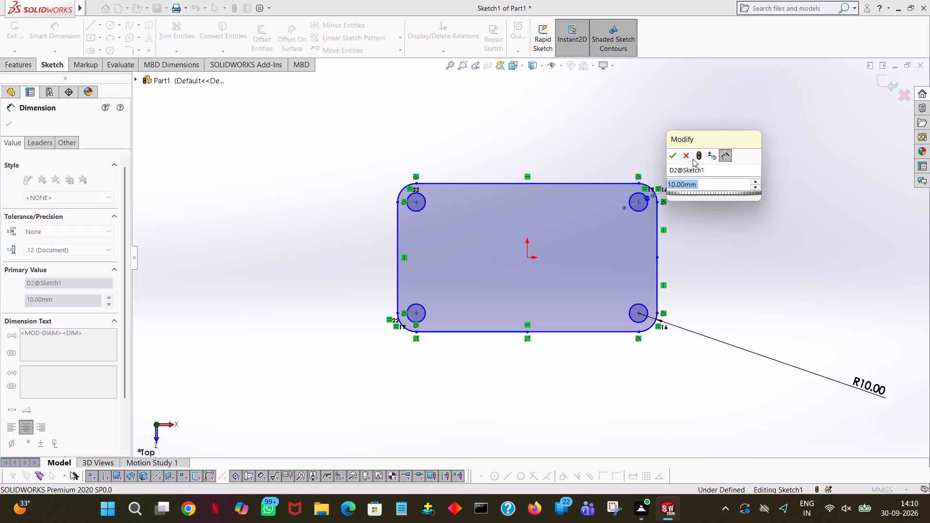
pyautogui.click(672, 157)
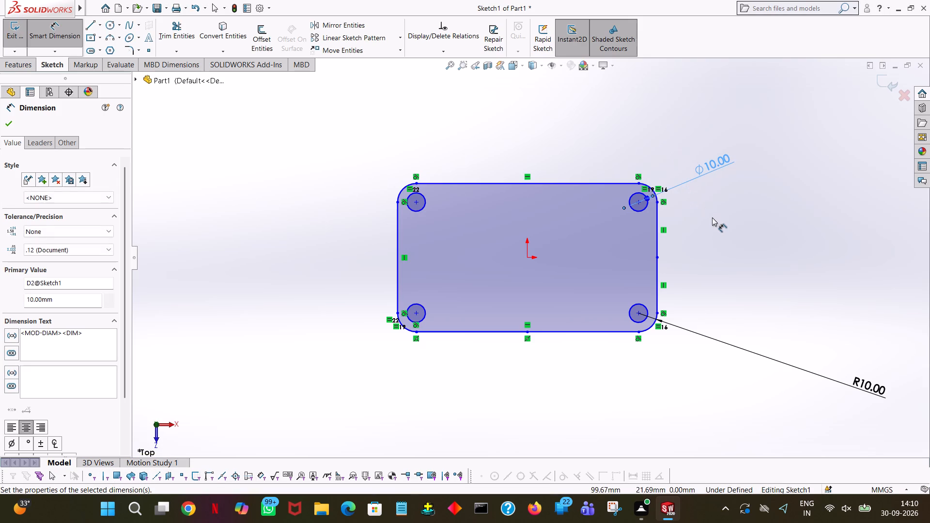
pyautogui.click(712, 217)
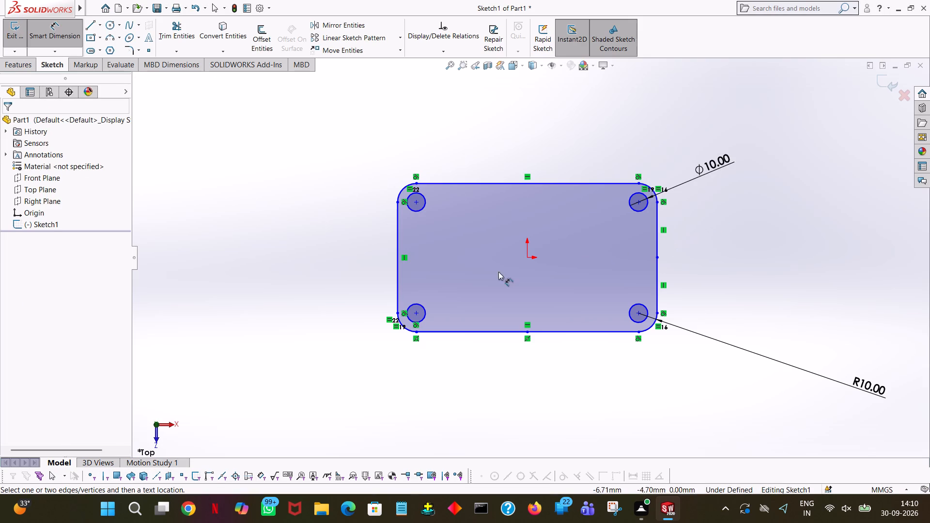
pyautogui.click(422, 315)
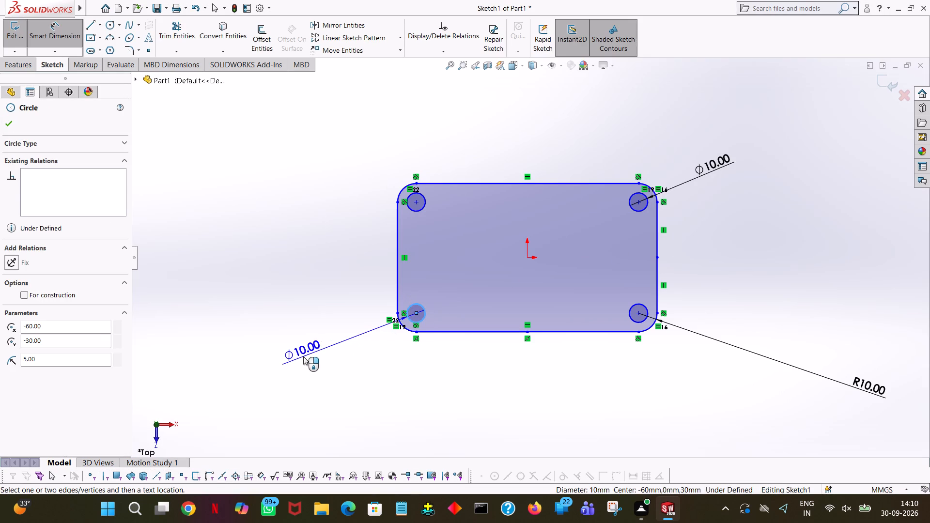
pyautogui.click(303, 356)
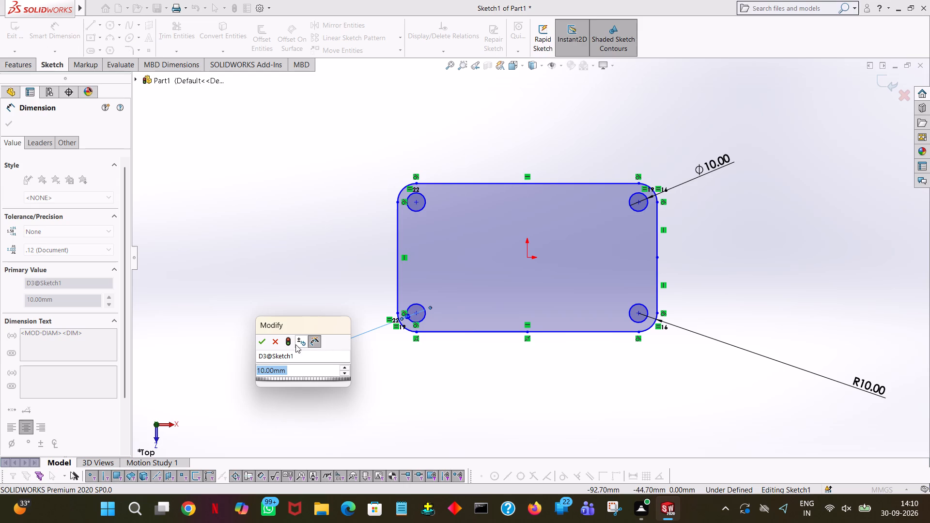
pyautogui.click(267, 340)
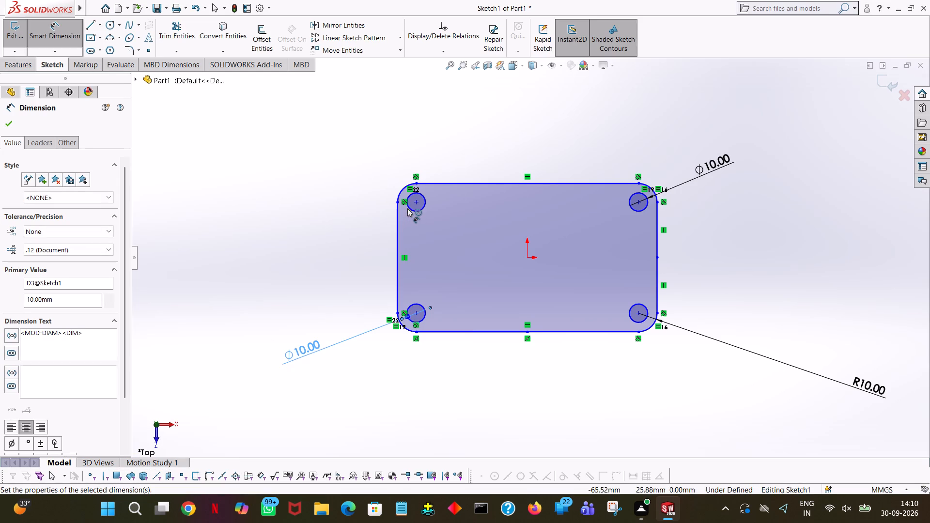
pyautogui.click(408, 208)
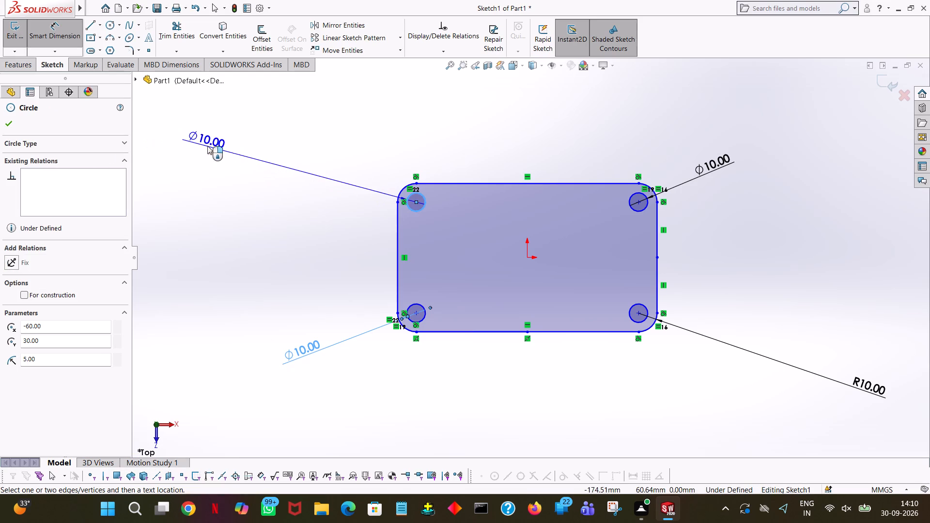
pyautogui.click(236, 149)
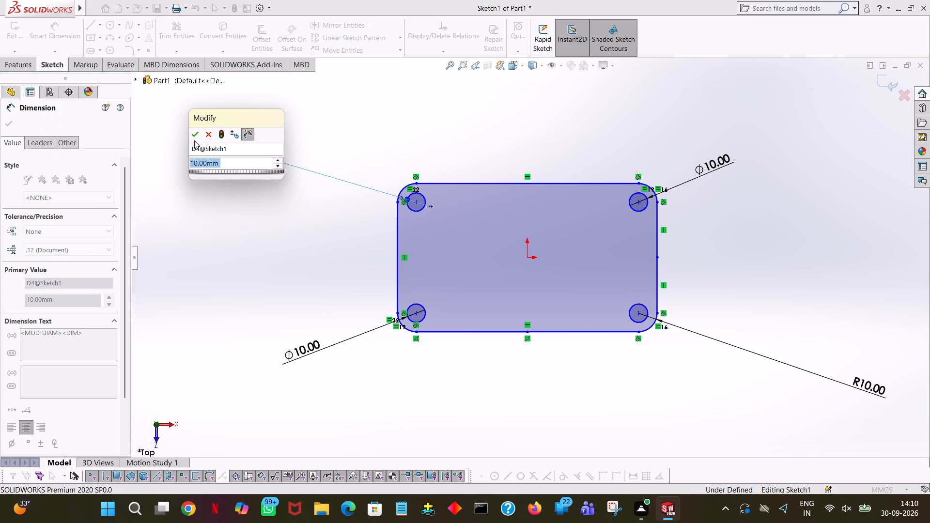
pyautogui.click(194, 137)
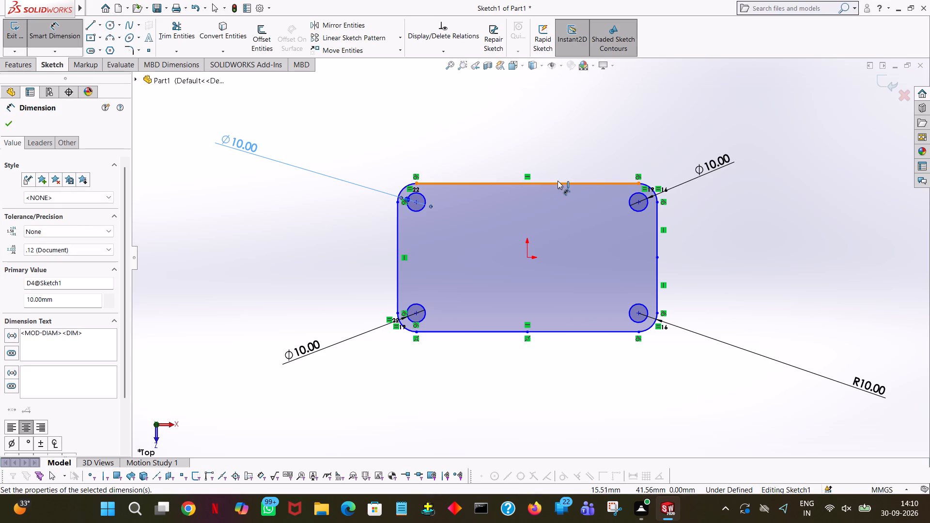
# Dimension the length of the plate's top straight edge and of the left half of its bottom edge.
pyautogui.click(558, 181)
pyautogui.click(561, 160)
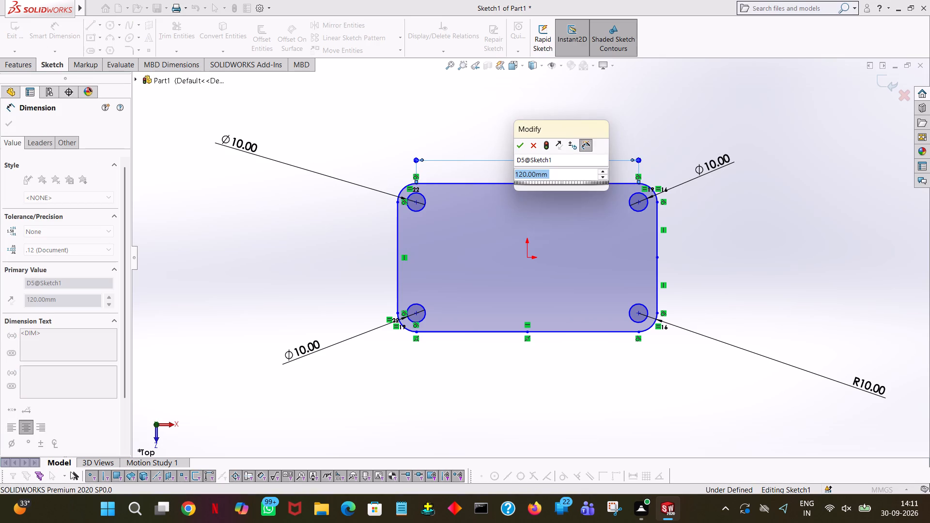
pyautogui.click(517, 144)
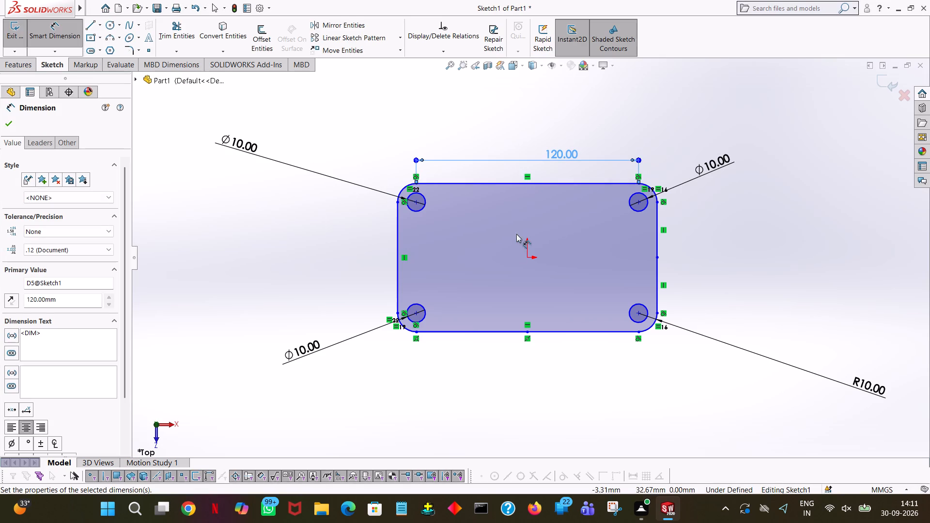
pyautogui.click(505, 332)
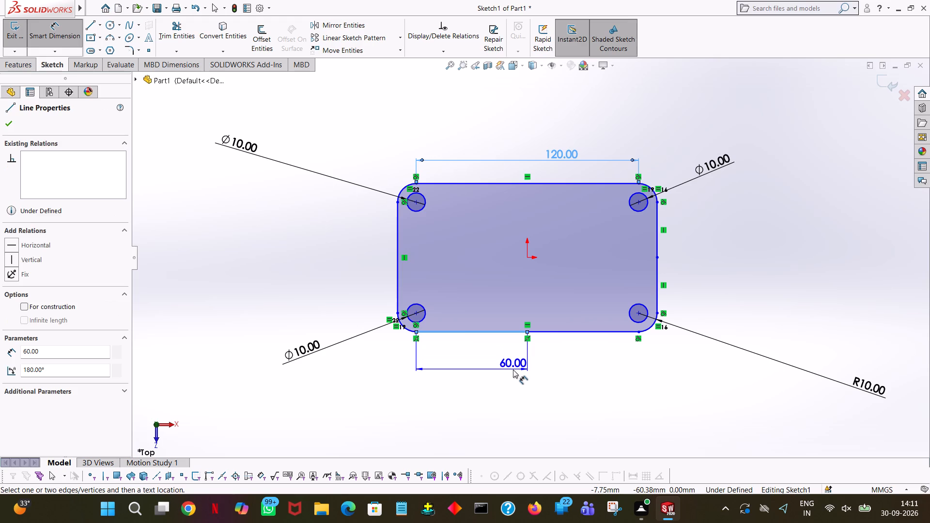
pyautogui.click(513, 369)
pyautogui.click(474, 355)
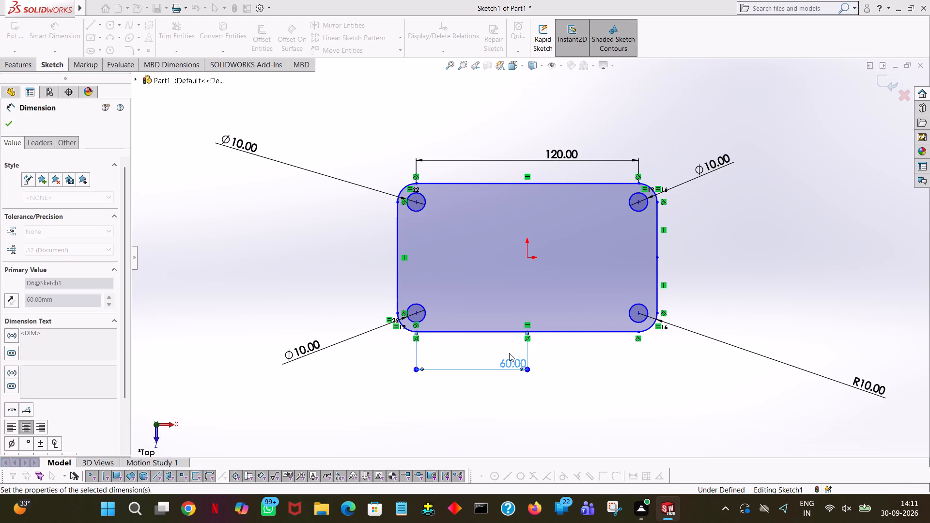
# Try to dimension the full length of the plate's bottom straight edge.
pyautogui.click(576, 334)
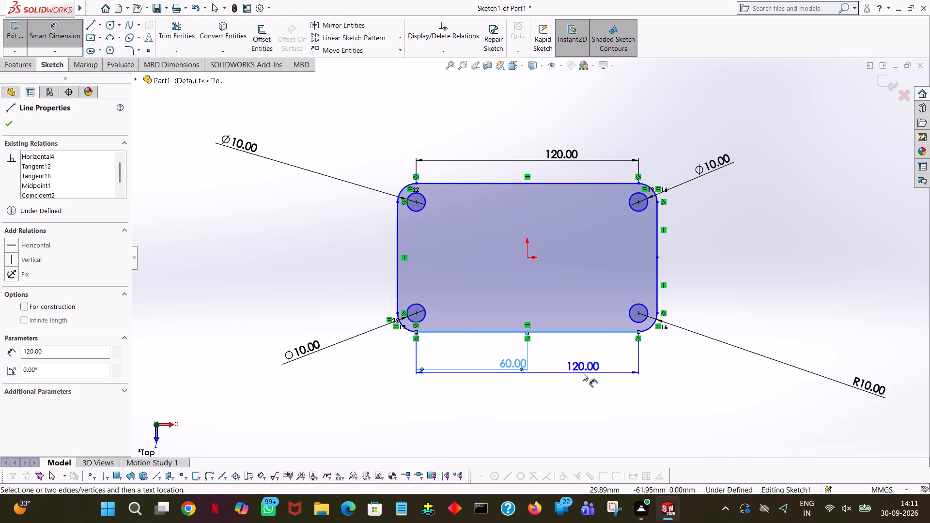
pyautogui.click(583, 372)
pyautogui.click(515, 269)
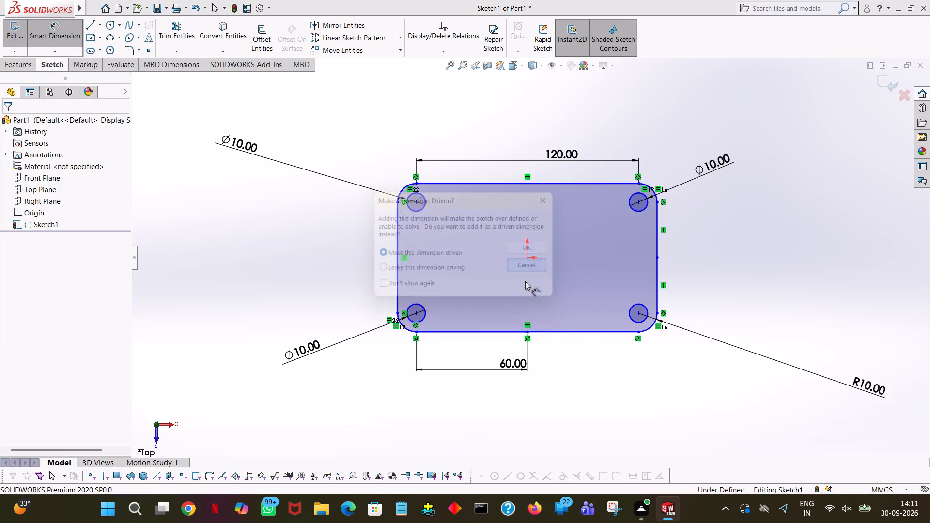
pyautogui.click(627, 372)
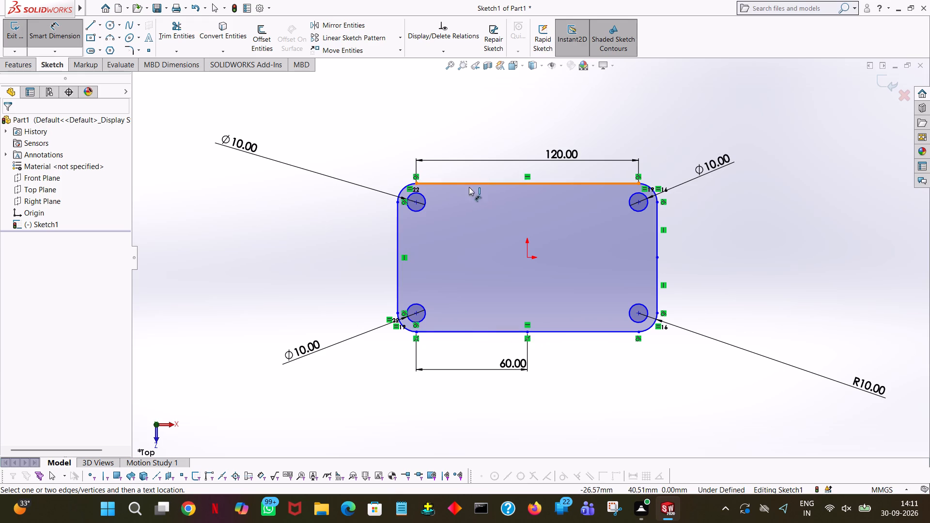
# Dimension the length of the plate's left straight edge and of the upper half of its right edge.
pyautogui.click(394, 246)
pyautogui.click(398, 252)
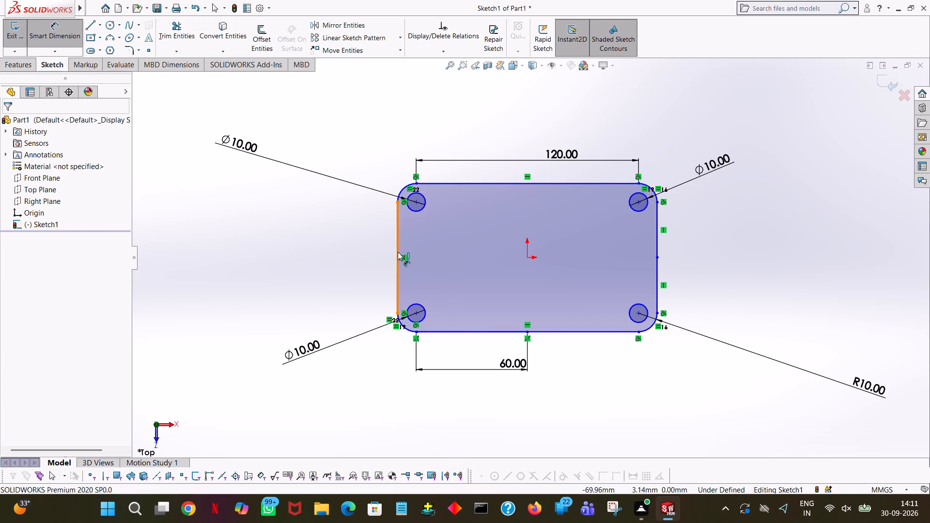
pyautogui.click(265, 248)
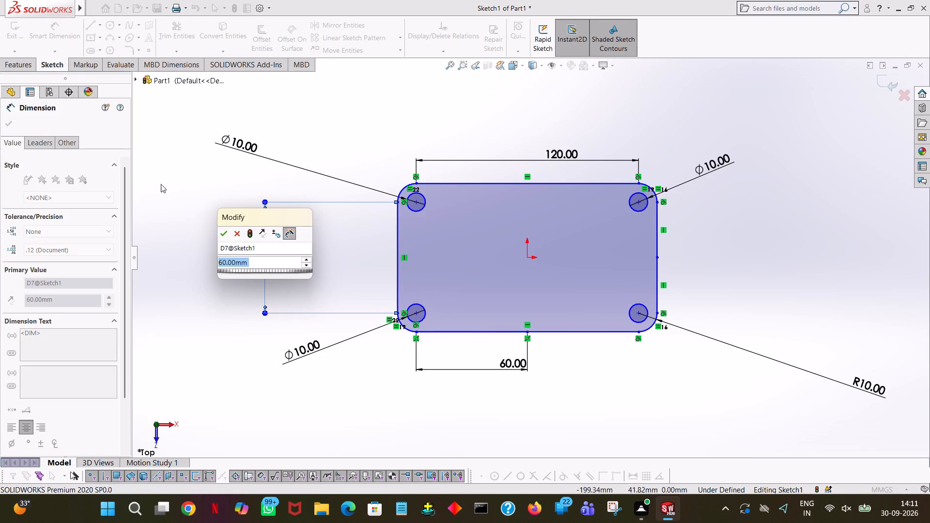
pyautogui.click(223, 231)
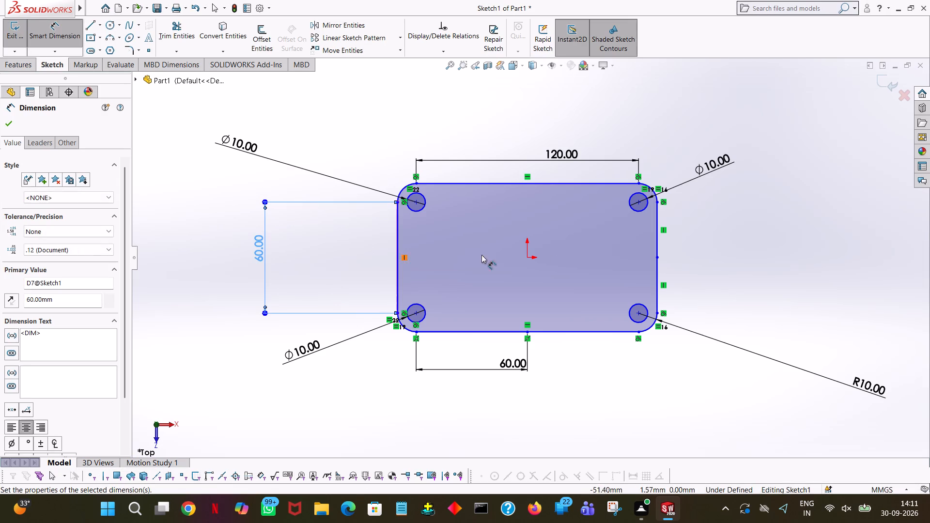
pyautogui.click(656, 229)
pyautogui.click(780, 245)
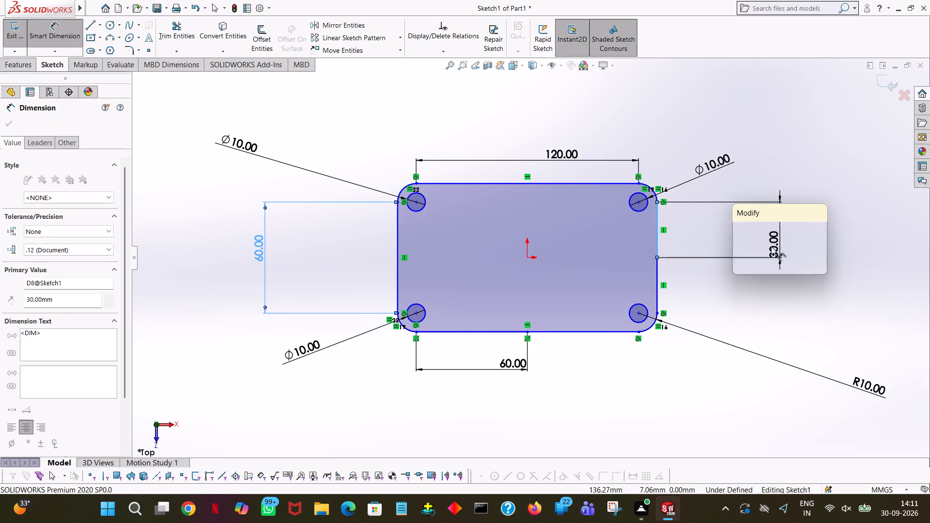
pyautogui.click(743, 233)
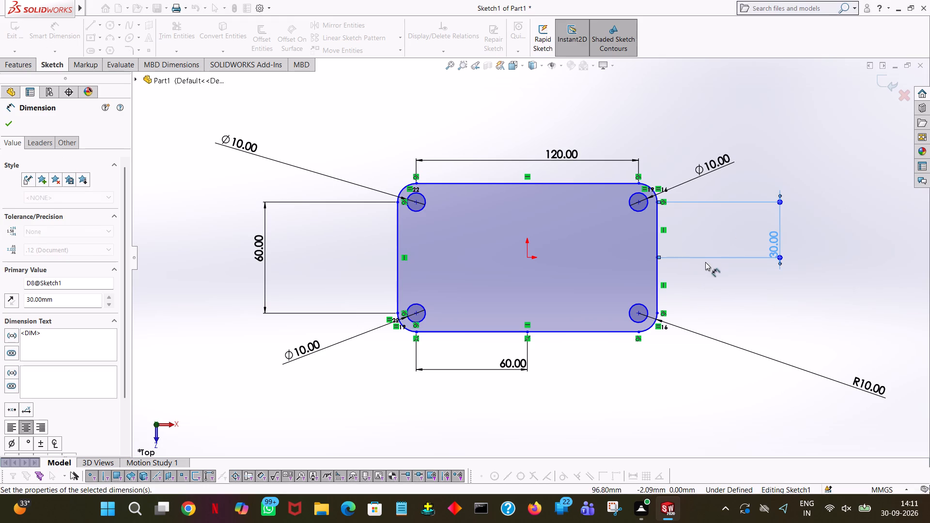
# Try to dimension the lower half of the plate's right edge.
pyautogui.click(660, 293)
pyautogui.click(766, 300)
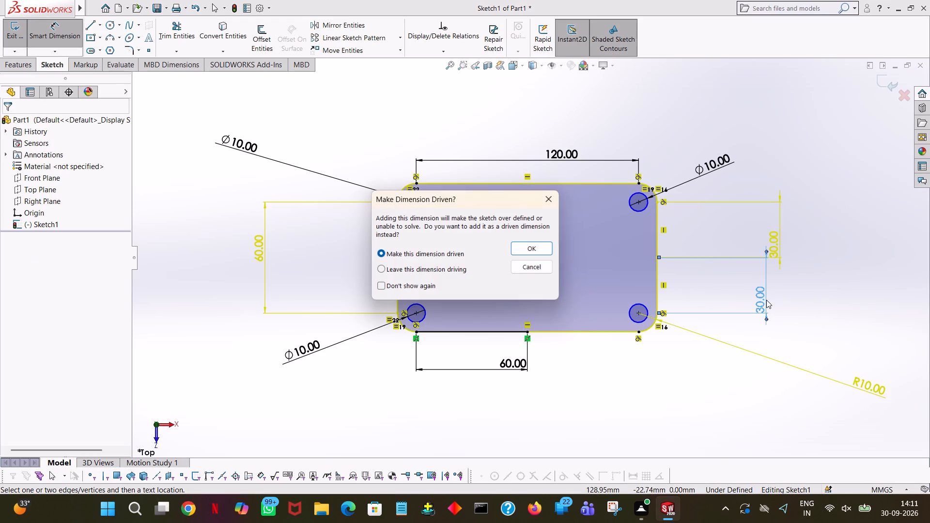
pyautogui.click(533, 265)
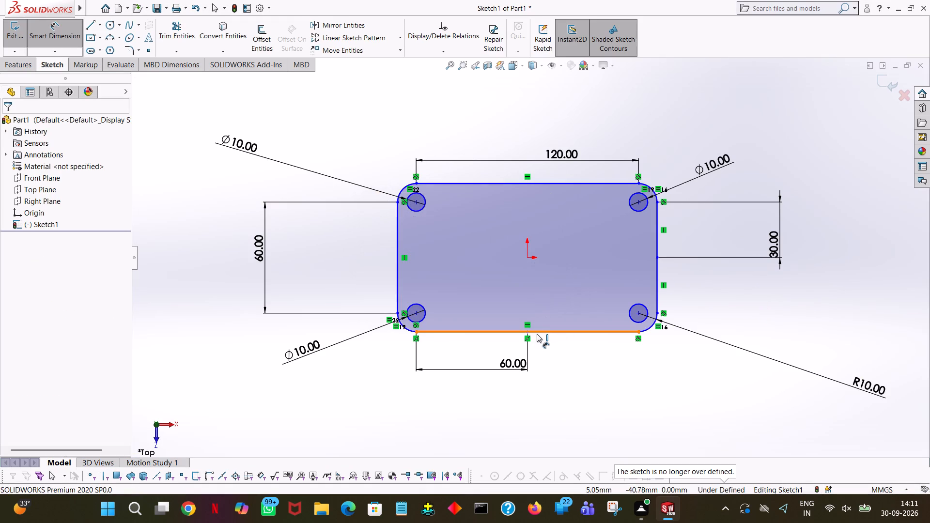
# Dimension the aligned diagonal distance between the lower-left hole's centre and the origin, placing it beyond the plate's upper-left corner.
pyautogui.click(420, 320)
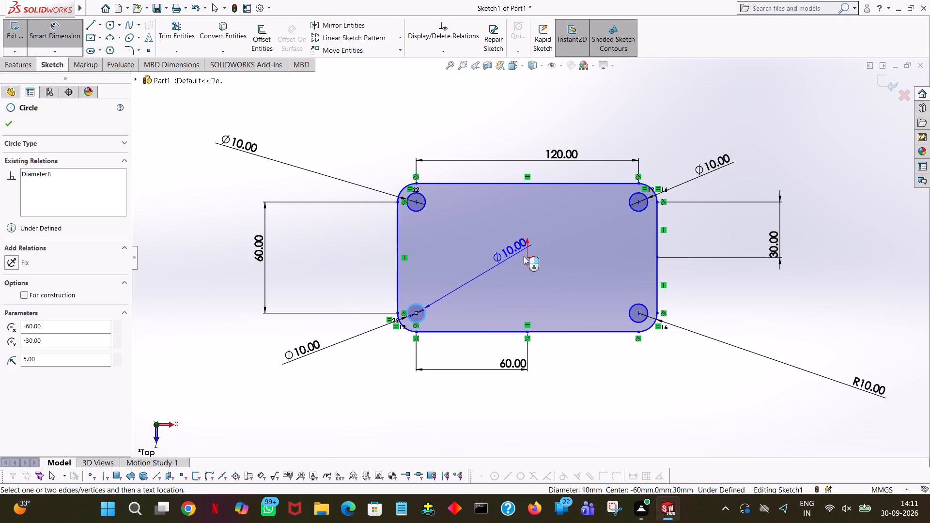
pyautogui.click(527, 258)
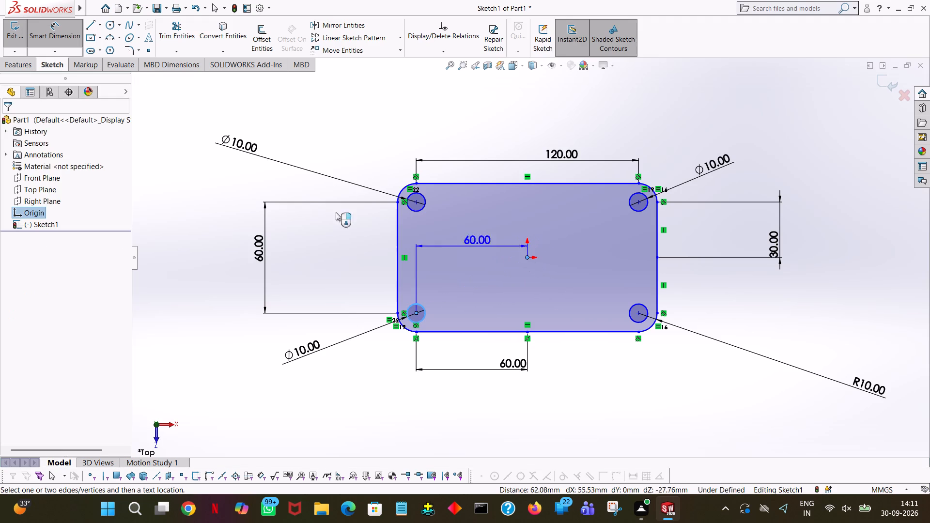
pyautogui.click(285, 182)
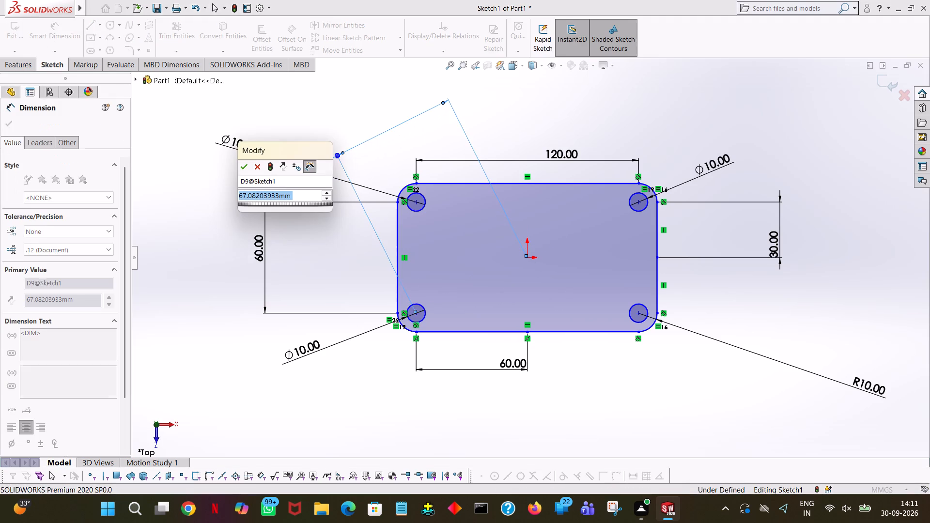
pyautogui.click(240, 166)
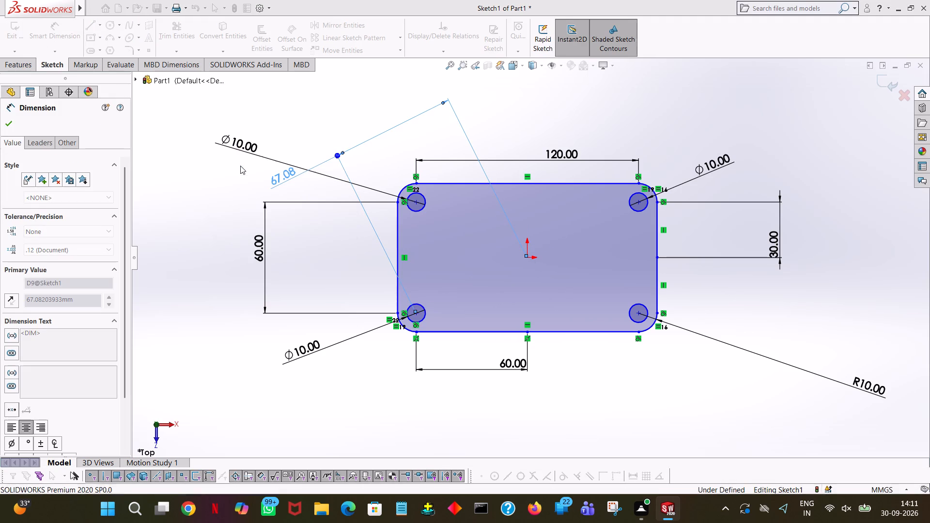
pyautogui.click(226, 169)
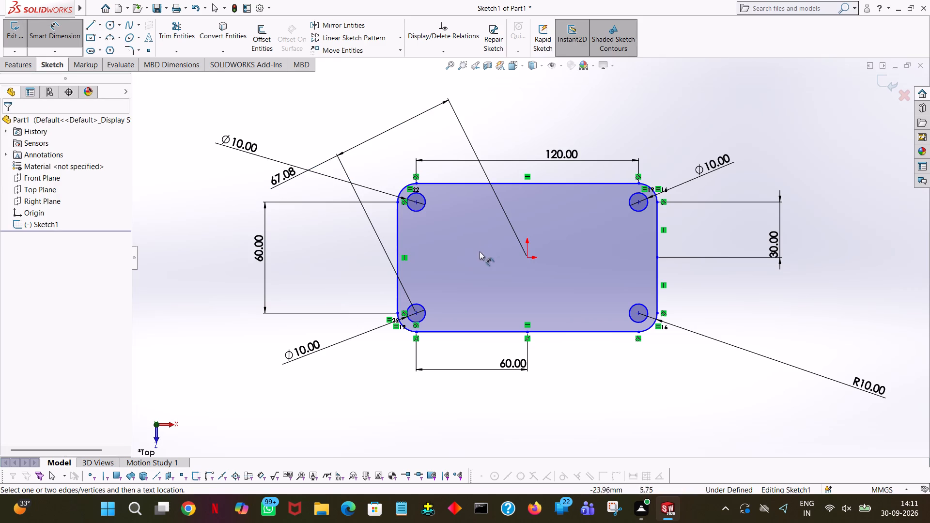
# Dimension the horizontal distance between the lower-left hole's centre and the origin, placing it below the plate.
pyautogui.click(416, 302)
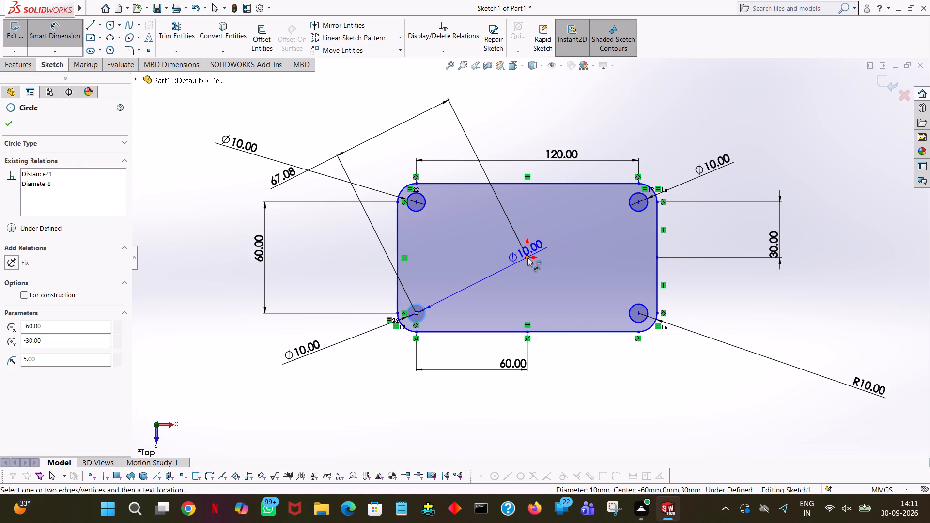
pyautogui.click(527, 258)
pyautogui.click(519, 396)
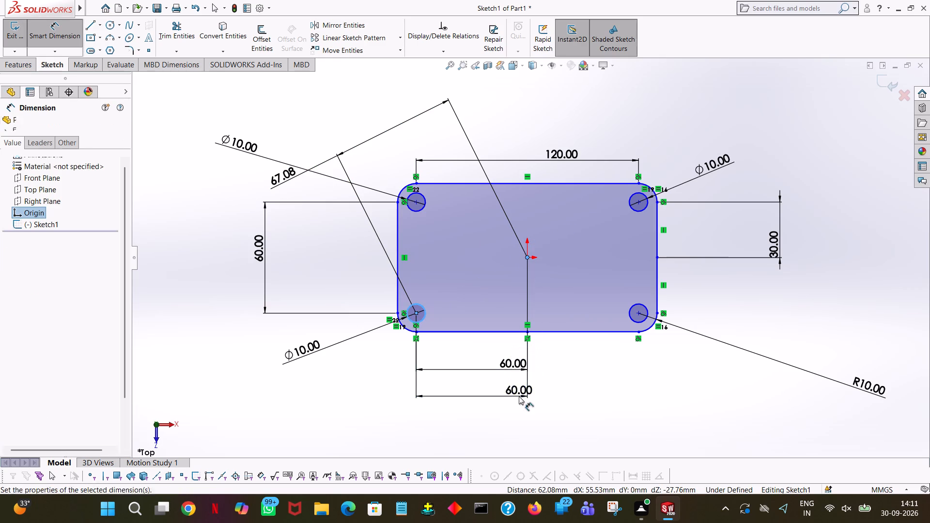
pyautogui.click(479, 381)
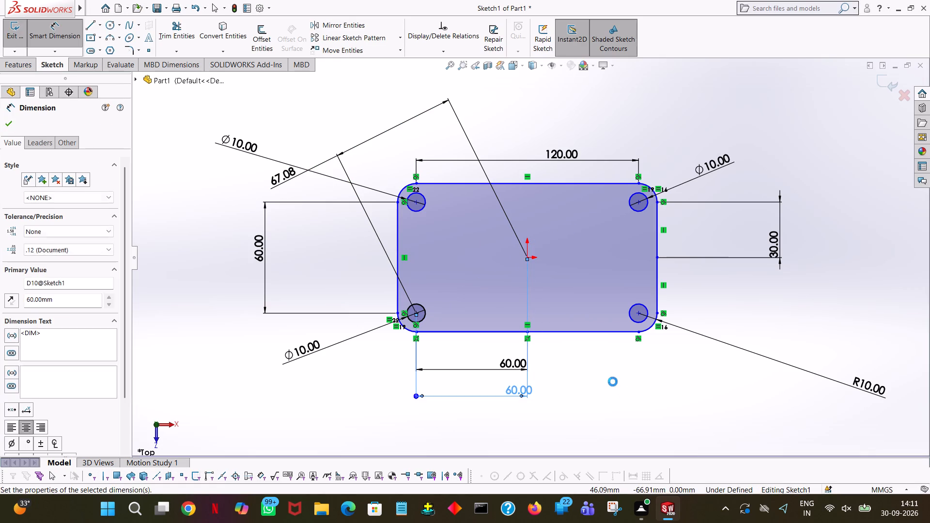
pyautogui.click(613, 382)
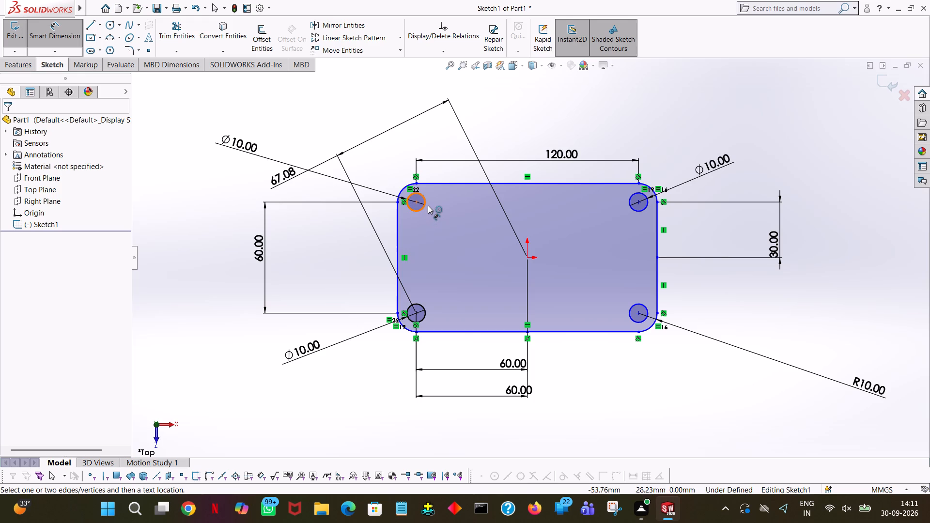
# Dimension the horizontal distance between the upper-left hole's centre and the origin, placing it above the plate.
pyautogui.click(428, 205)
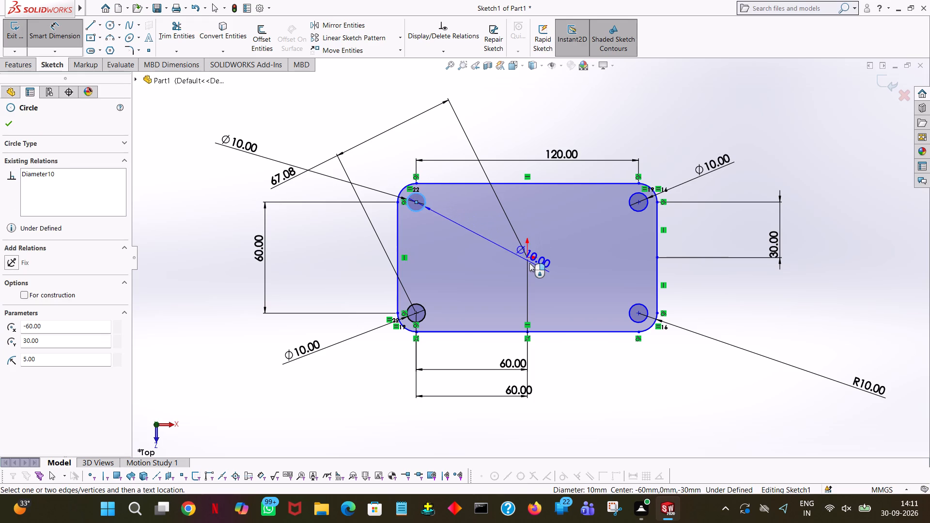
pyautogui.click(529, 259)
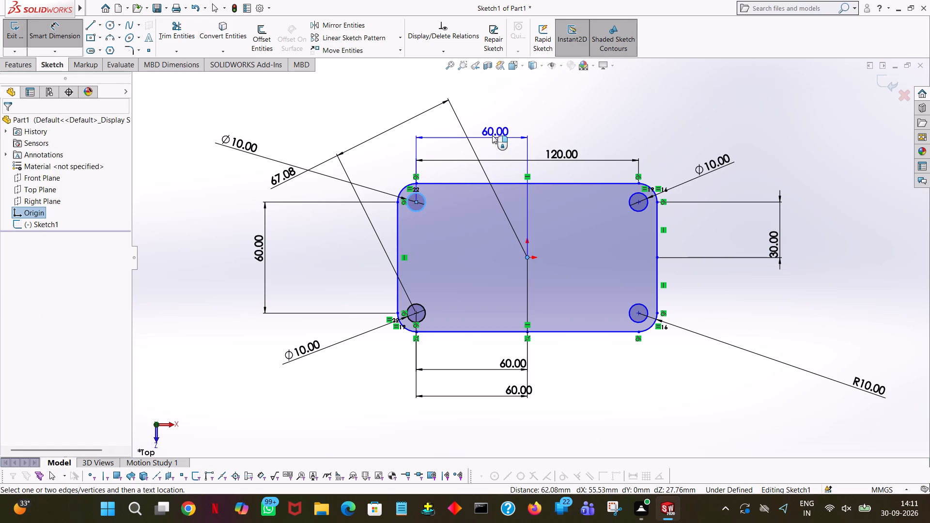
pyautogui.click(477, 129)
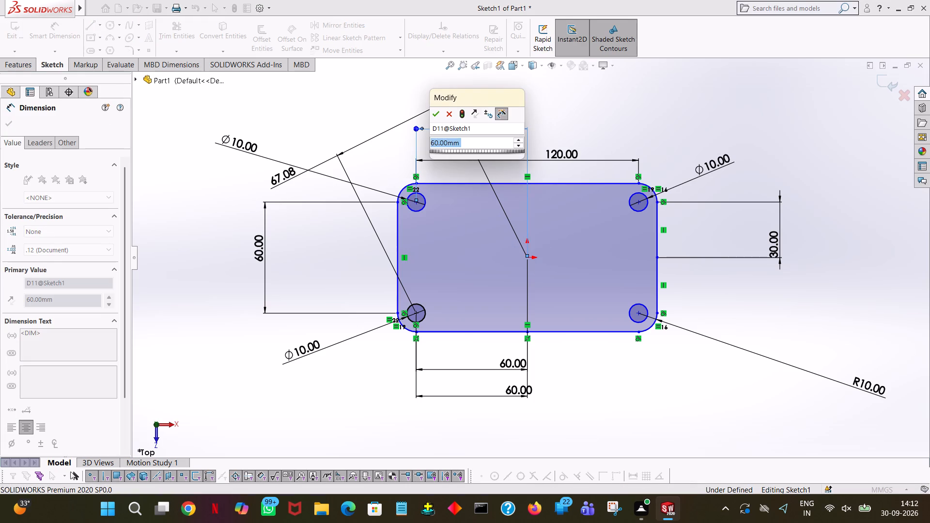
pyautogui.click(437, 117)
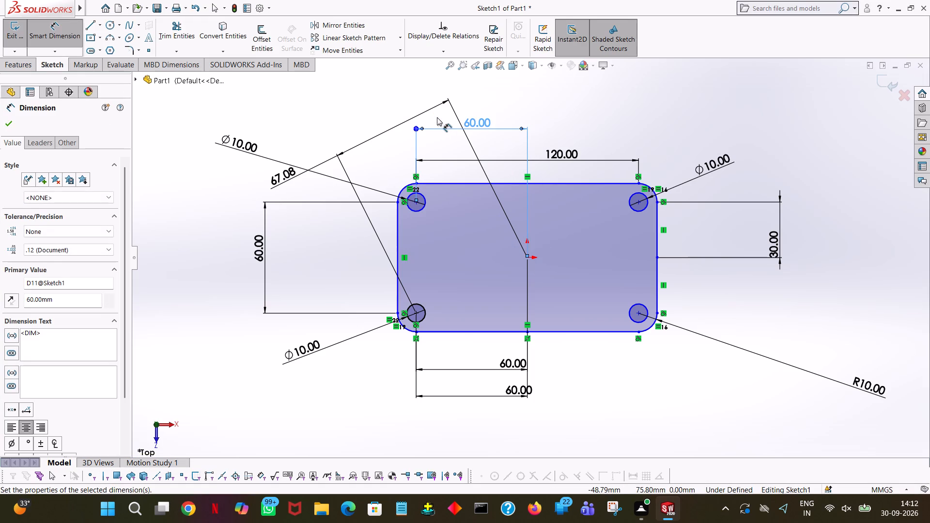
# Dimension the aligned diagonal distance between the upper-left hole's centre and the origin, placing it above the plate's upper-right area.
pyautogui.click(425, 204)
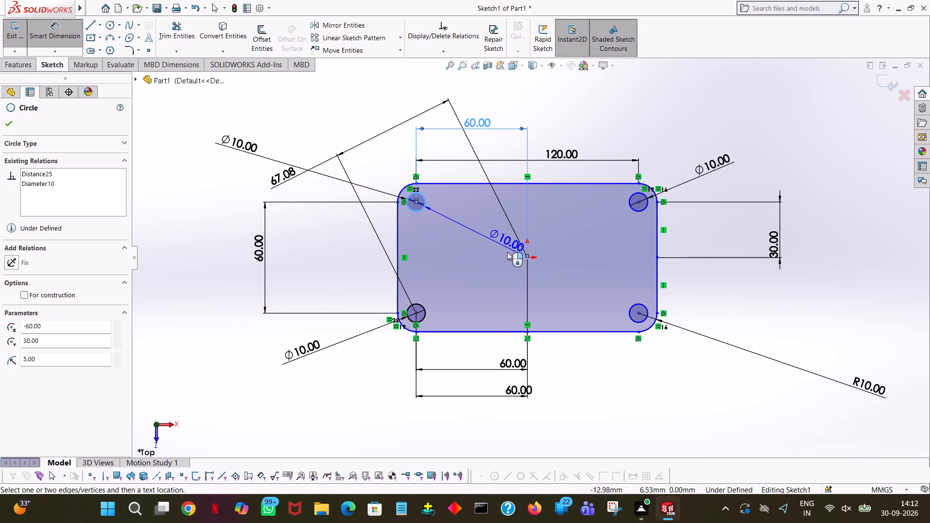
pyautogui.click(528, 255)
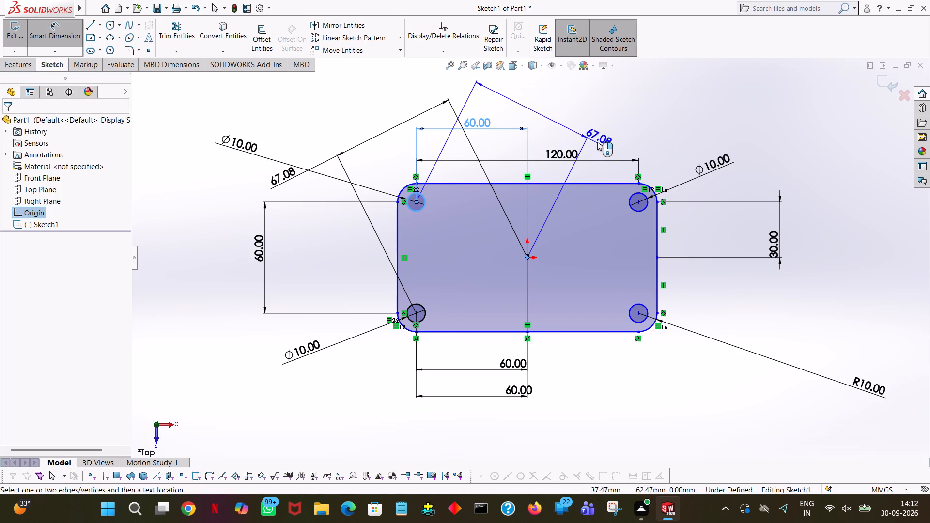
pyautogui.click(600, 139)
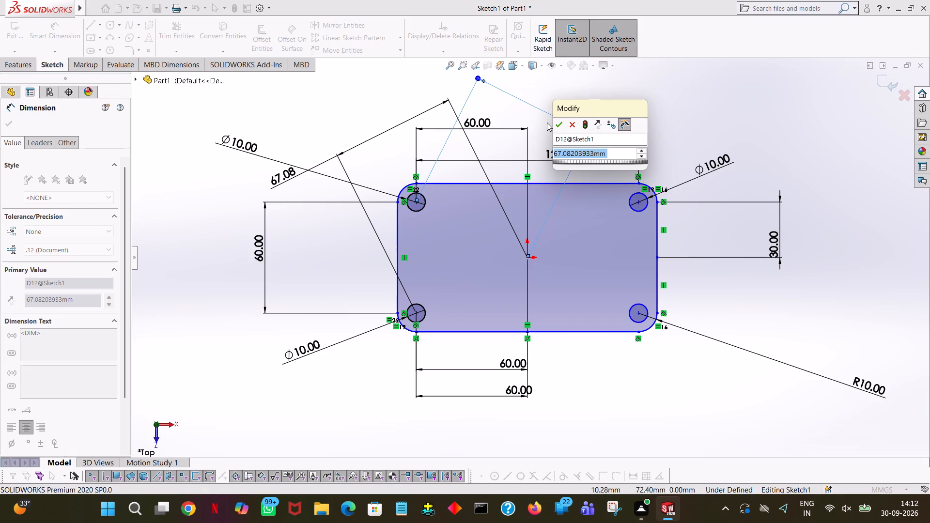
pyautogui.click(562, 131)
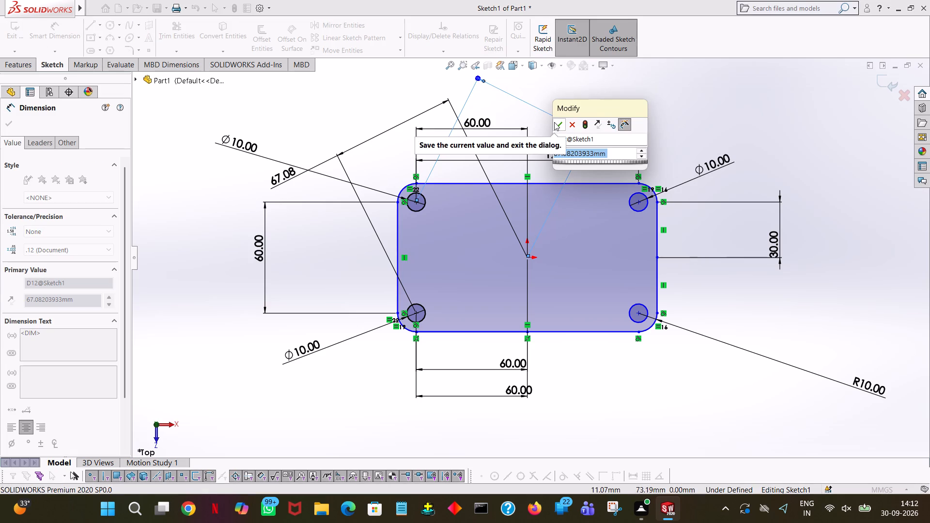
pyautogui.click(554, 122)
pyautogui.click(627, 120)
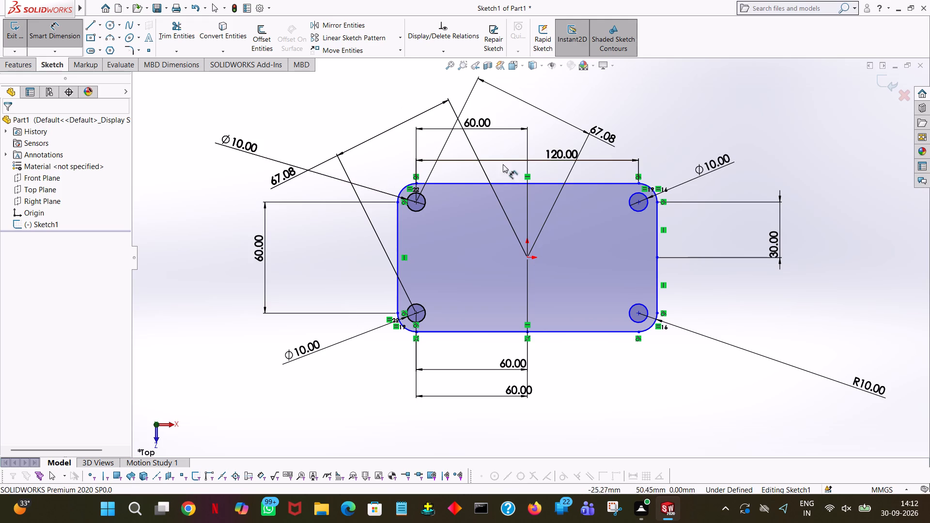
# Dimension the horizontal distance between the upper-right hole's centre and the origin, placing it above the plate.
pyautogui.click(635, 192)
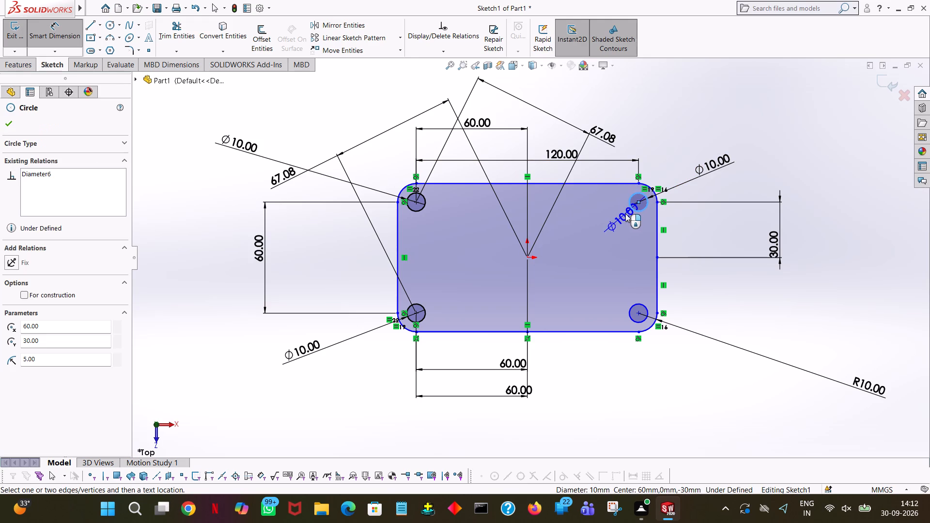
pyautogui.click(527, 258)
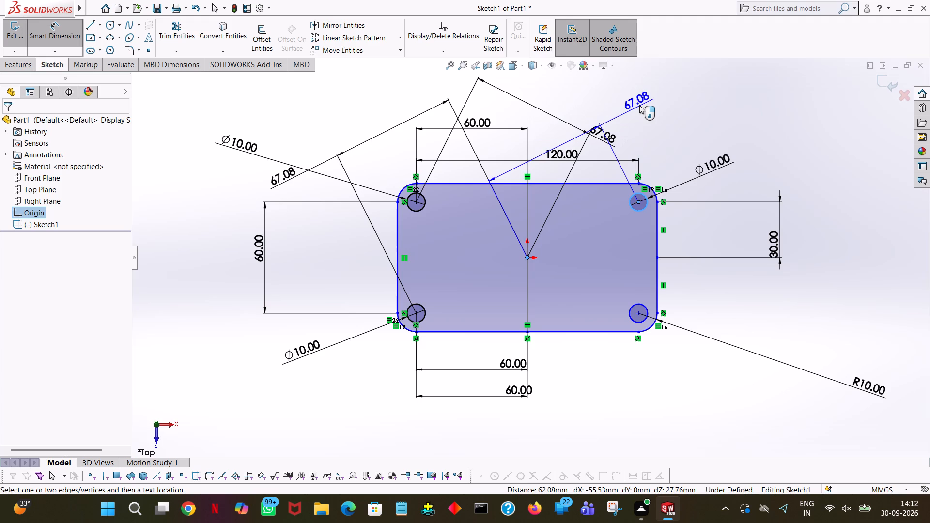
pyautogui.click(615, 116)
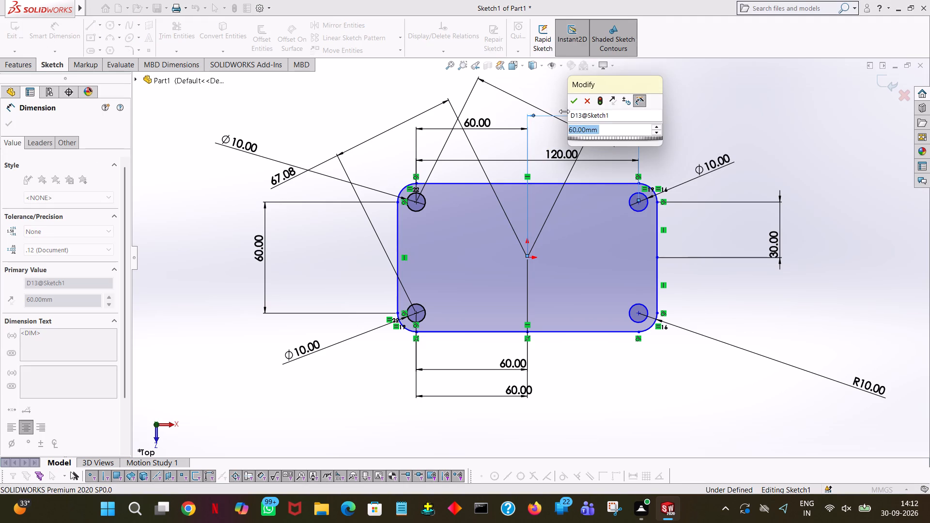
pyautogui.click(570, 101)
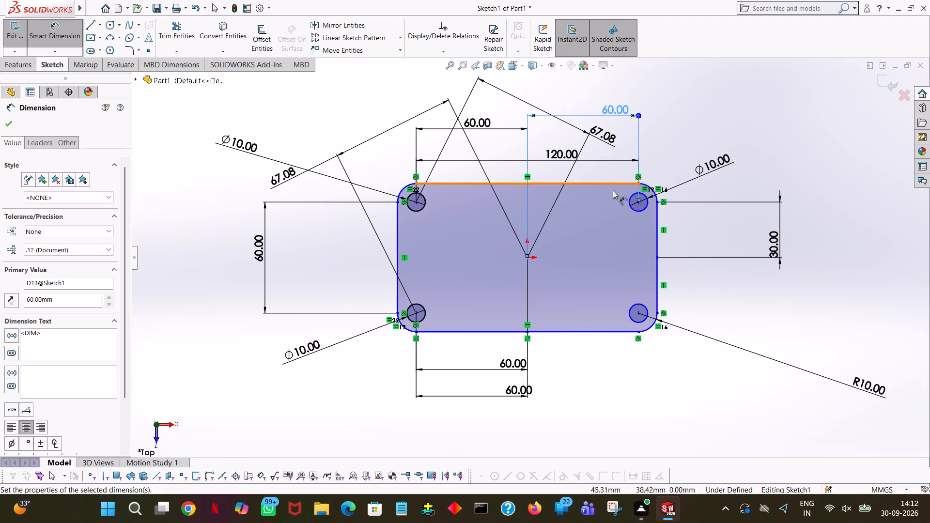
# Dimension the aligned diagonal distance between the upper-right hole's centre and the origin, placing it beyond the plate's lower-right corner.
pyautogui.click(627, 200)
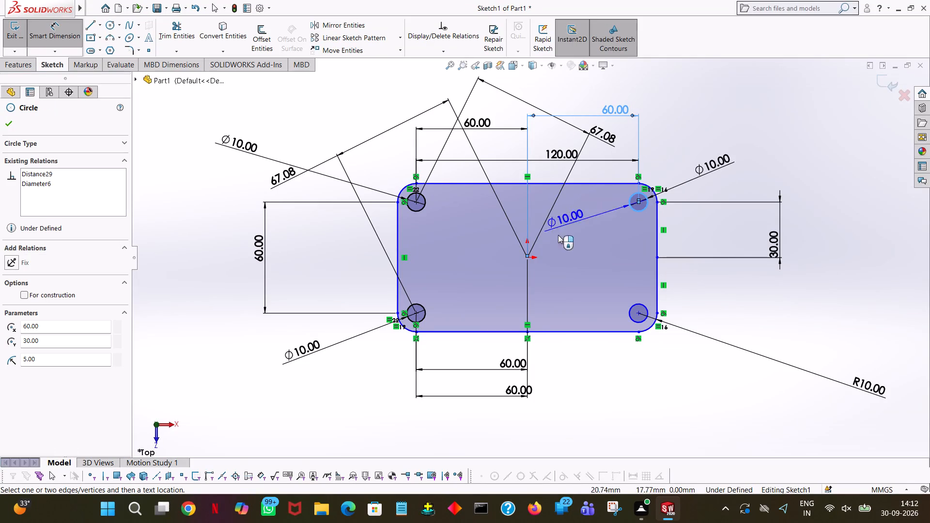
pyautogui.click(527, 256)
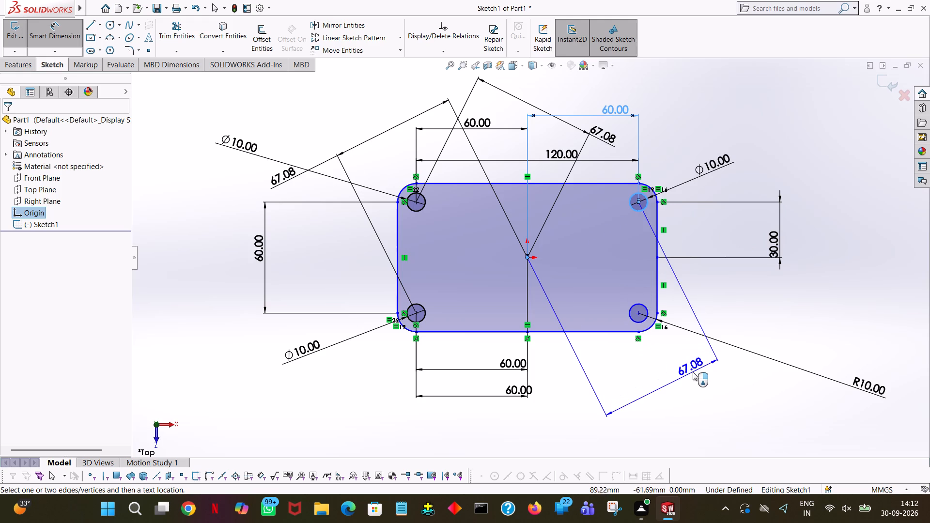
pyautogui.click(693, 372)
pyautogui.click(652, 355)
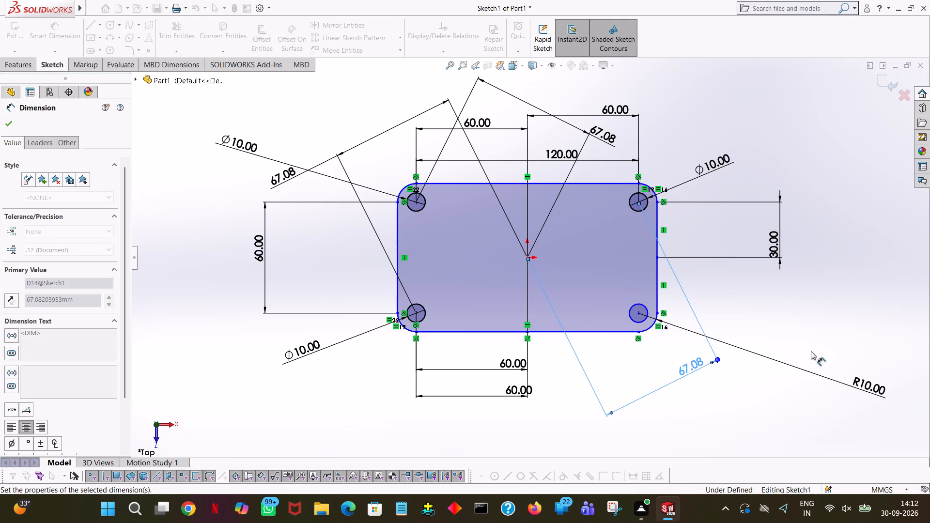
pyautogui.click(803, 343)
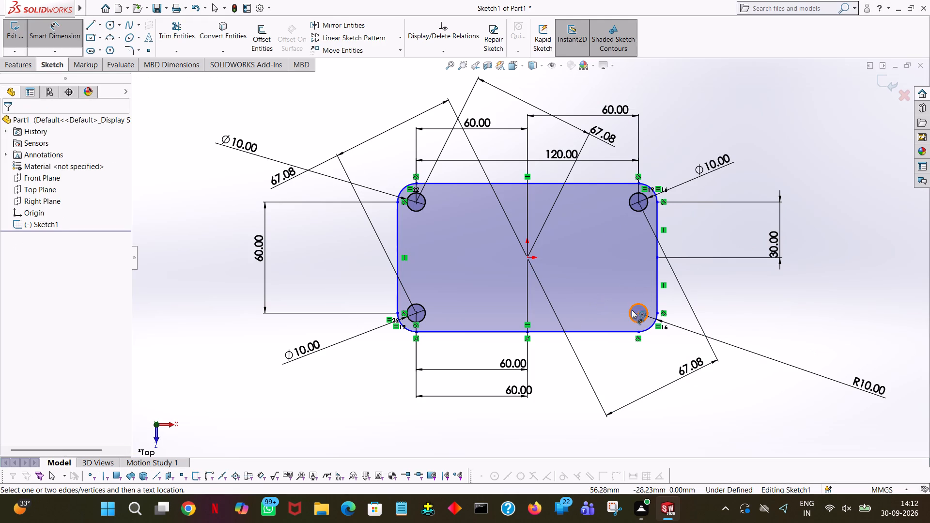
# Dimension the horizontal distance between the lower-right hole's centre and the origin, placing it below the plate.
pyautogui.click(632, 310)
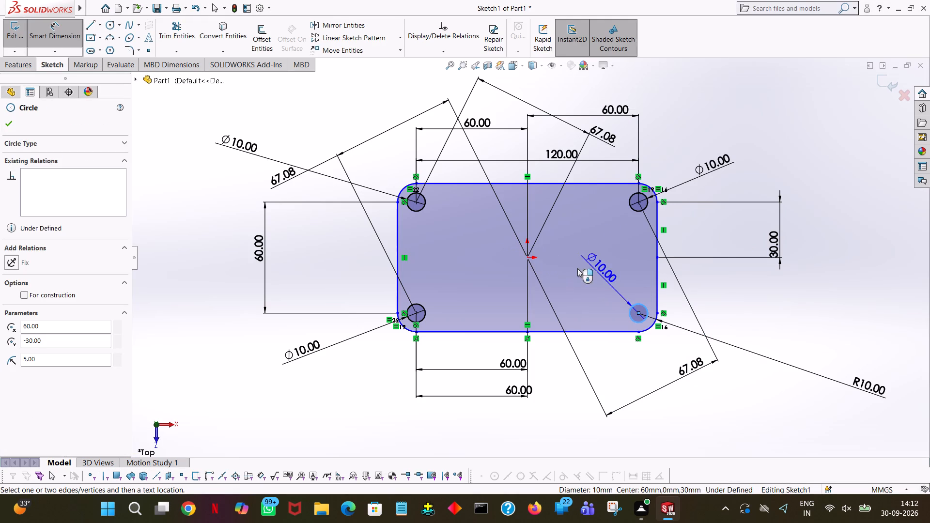
pyautogui.click(525, 257)
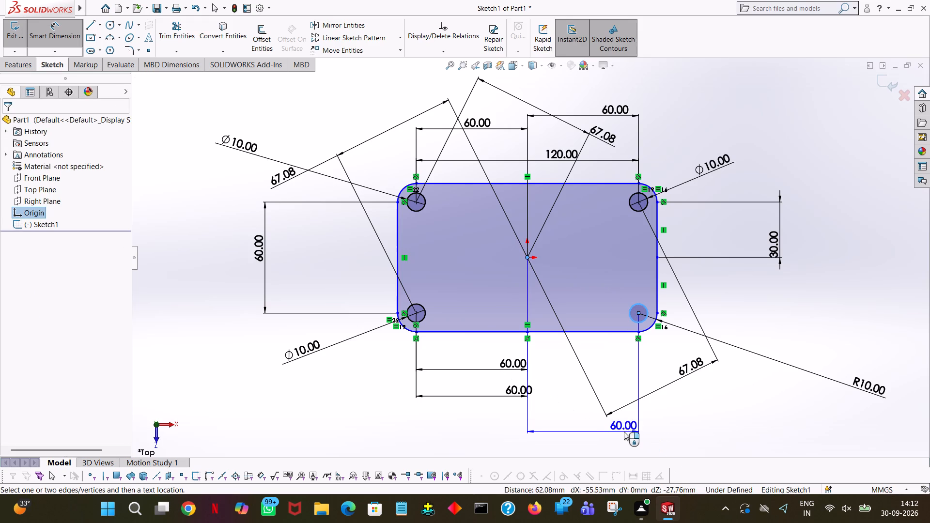
pyautogui.click(624, 429)
pyautogui.click(582, 416)
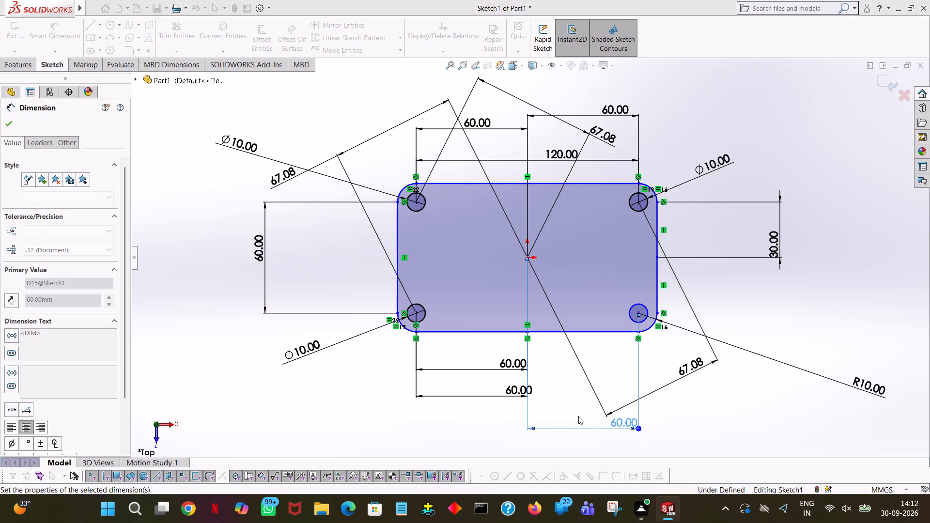
pyautogui.click(710, 305)
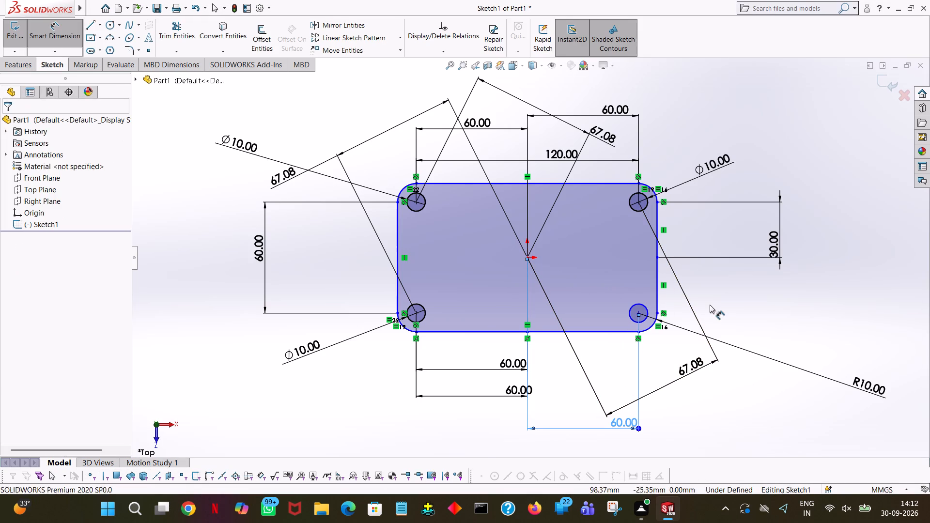
# Dimension the aligned diagonal distance between the lower-right hole's centre and the origin, placing it beyond the plate's upper-right corner.
pyautogui.click(633, 308)
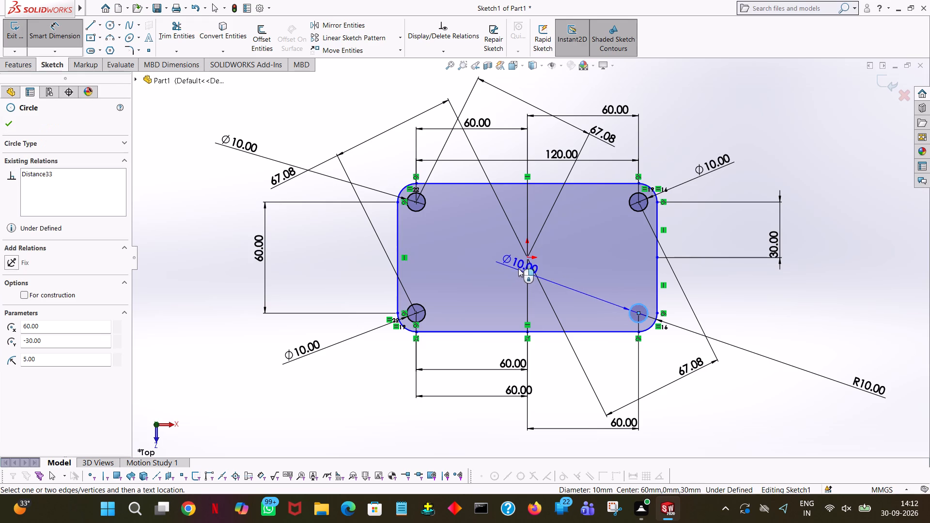
pyautogui.click(526, 258)
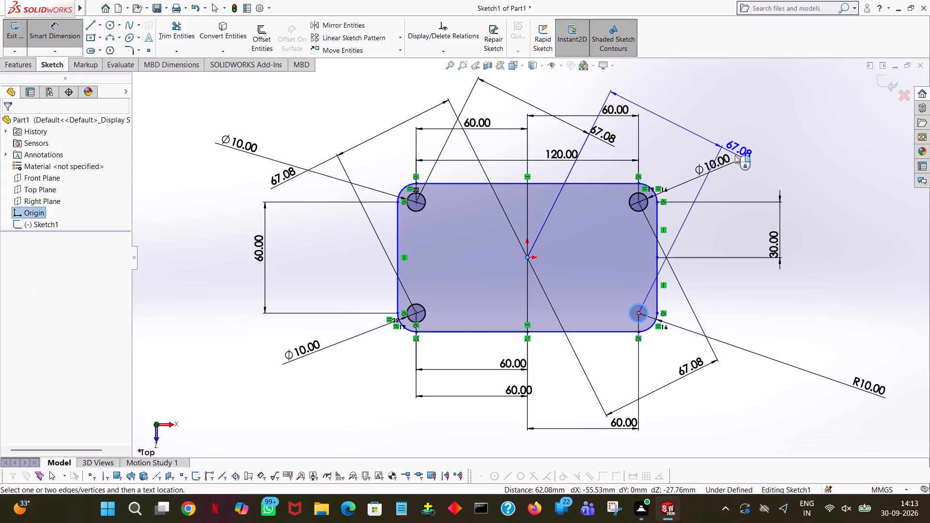
pyautogui.click(706, 167)
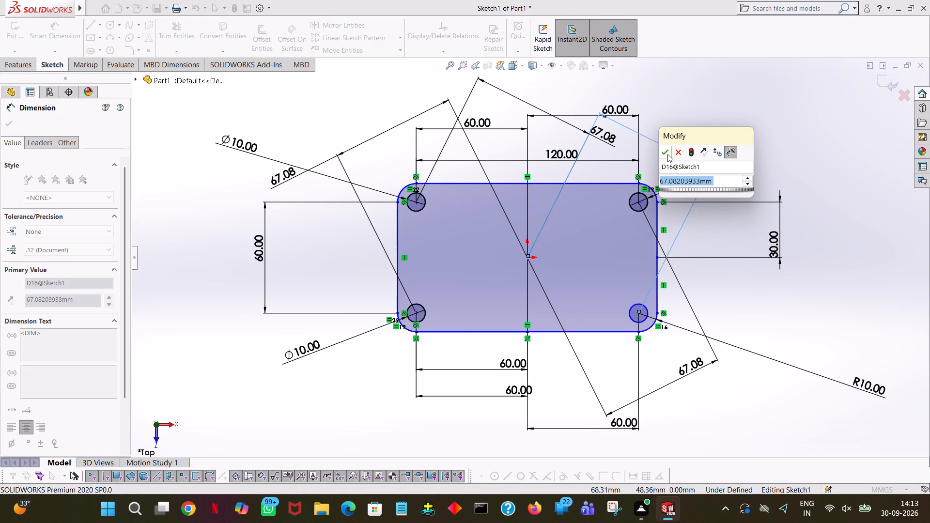
pyautogui.click(667, 154)
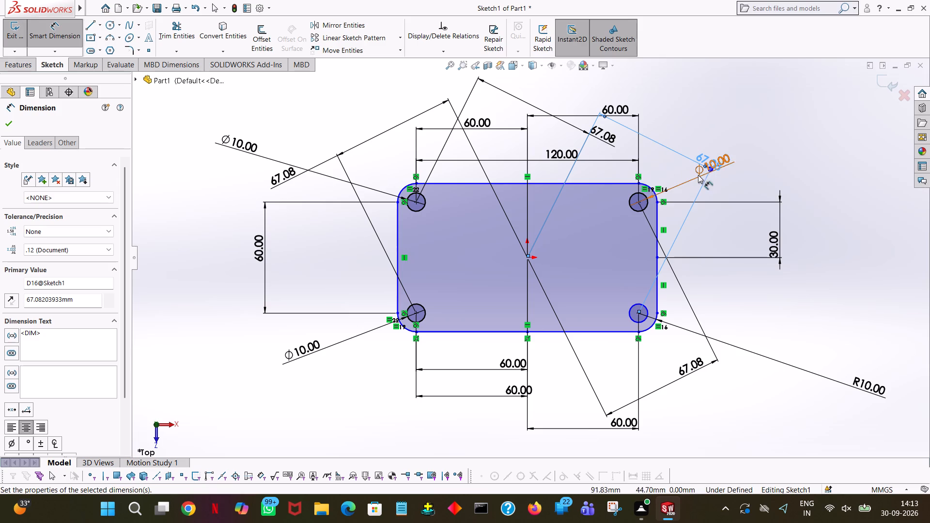
pyautogui.click(770, 185)
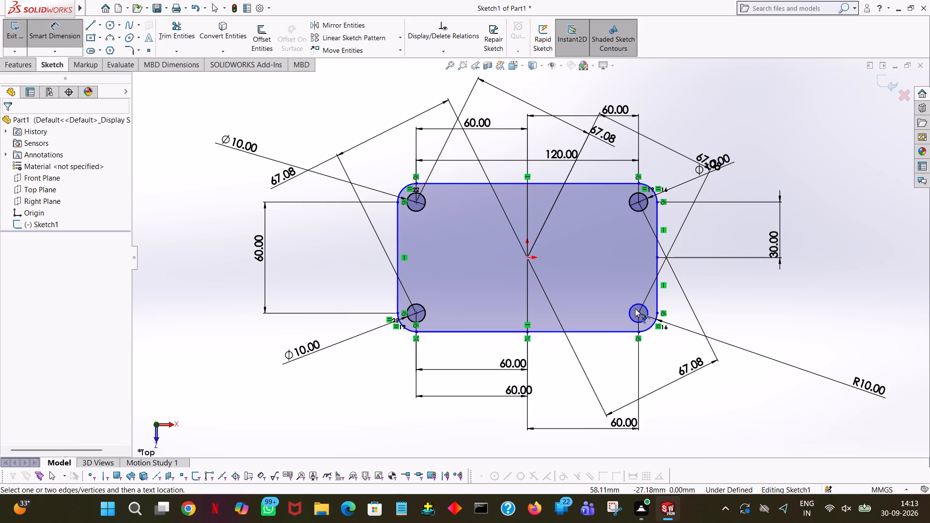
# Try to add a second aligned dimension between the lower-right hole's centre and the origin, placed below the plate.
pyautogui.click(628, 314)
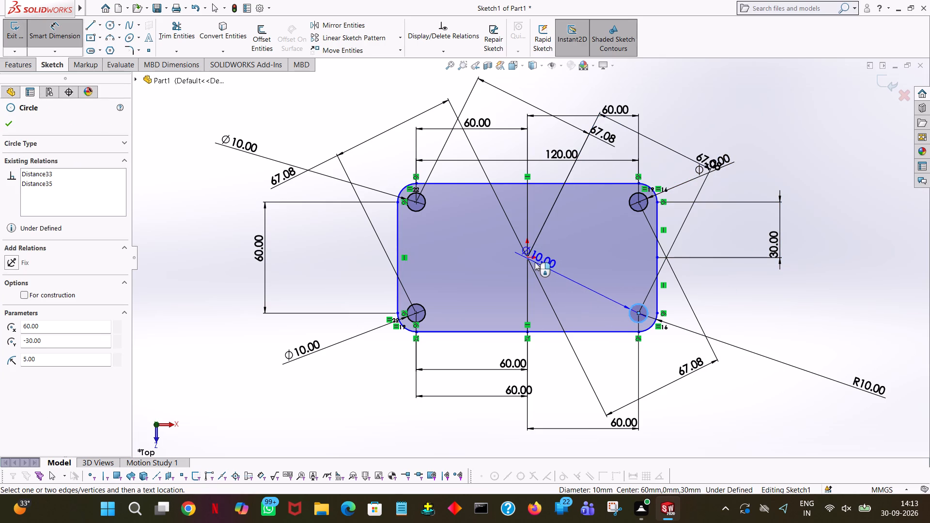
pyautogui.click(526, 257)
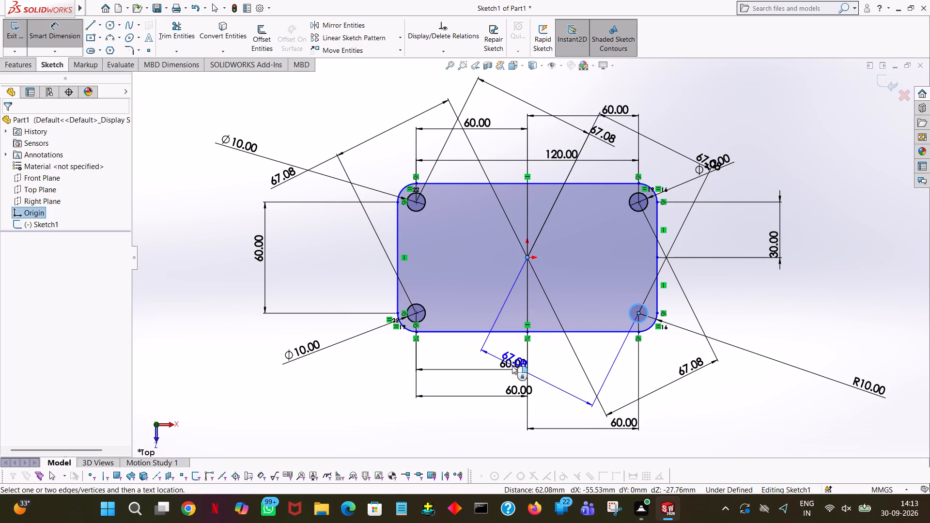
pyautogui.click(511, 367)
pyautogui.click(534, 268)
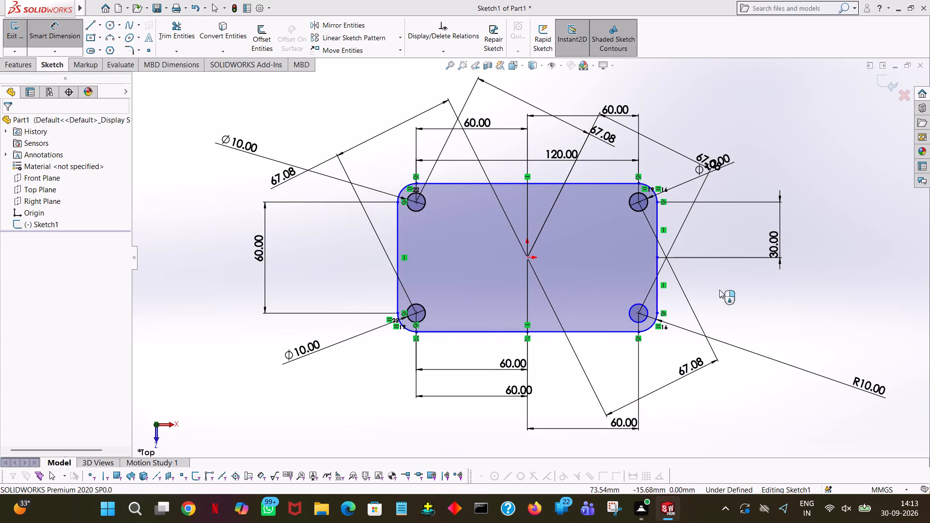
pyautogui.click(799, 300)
# Dimension the lower-right hole's diameter, placing the dimension near the origin.
pyautogui.click(635, 304)
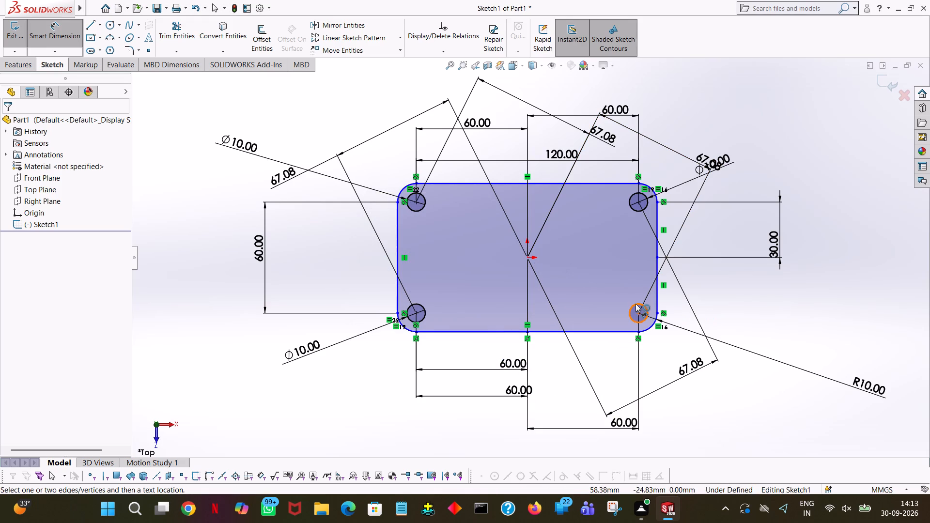
pyautogui.click(524, 256)
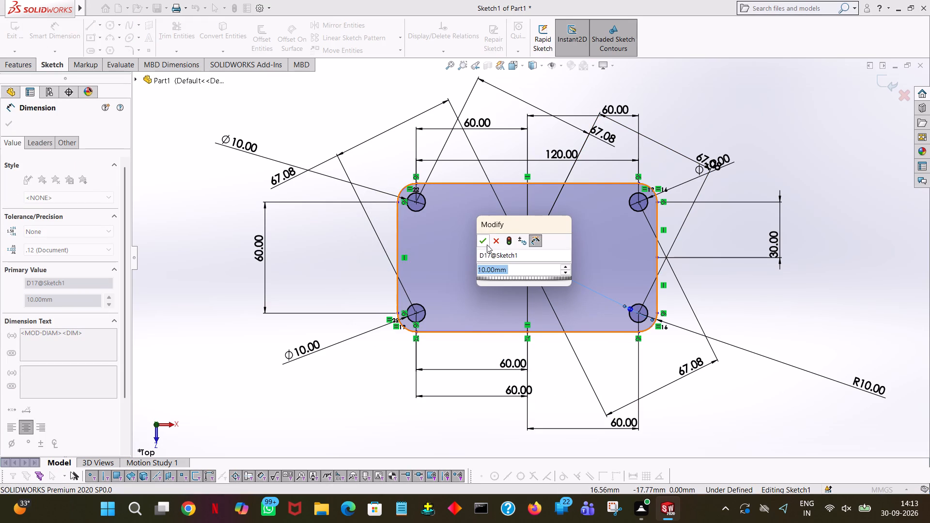
pyautogui.click(482, 241)
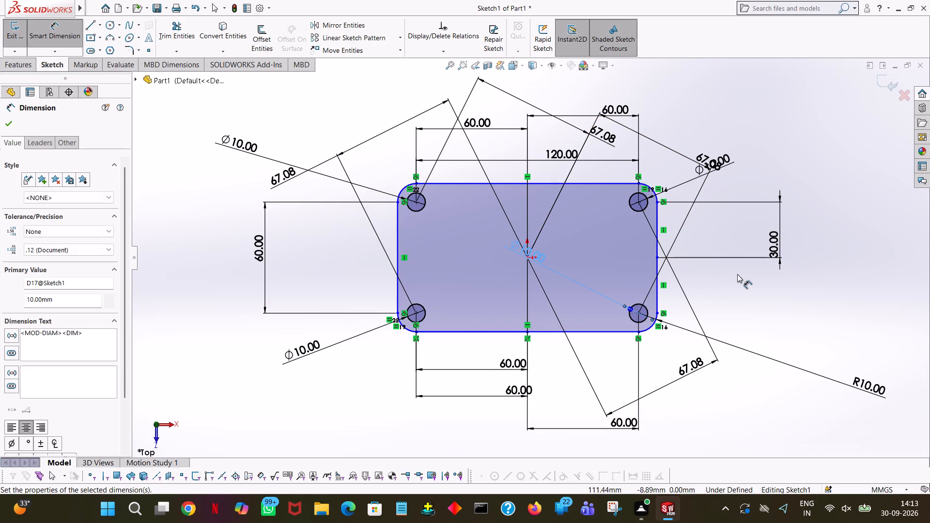
pyautogui.click(738, 274)
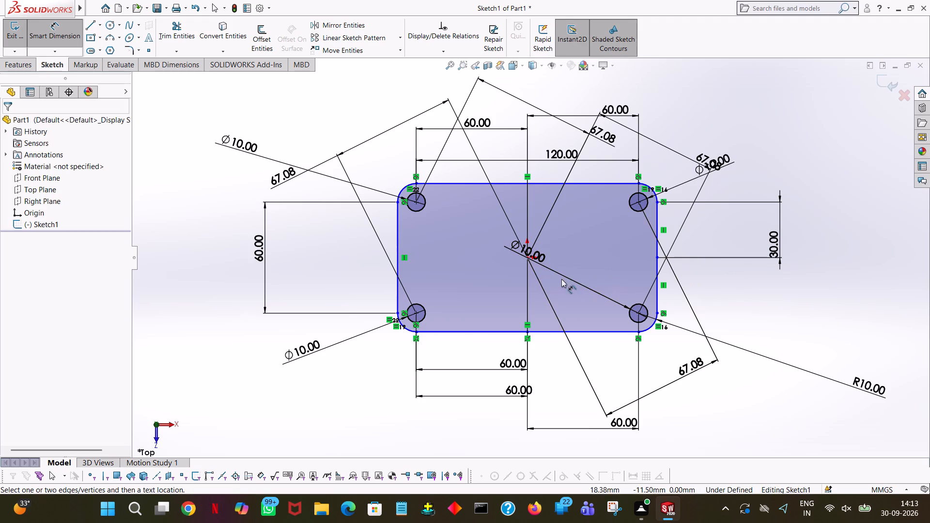
pyautogui.click(800, 319)
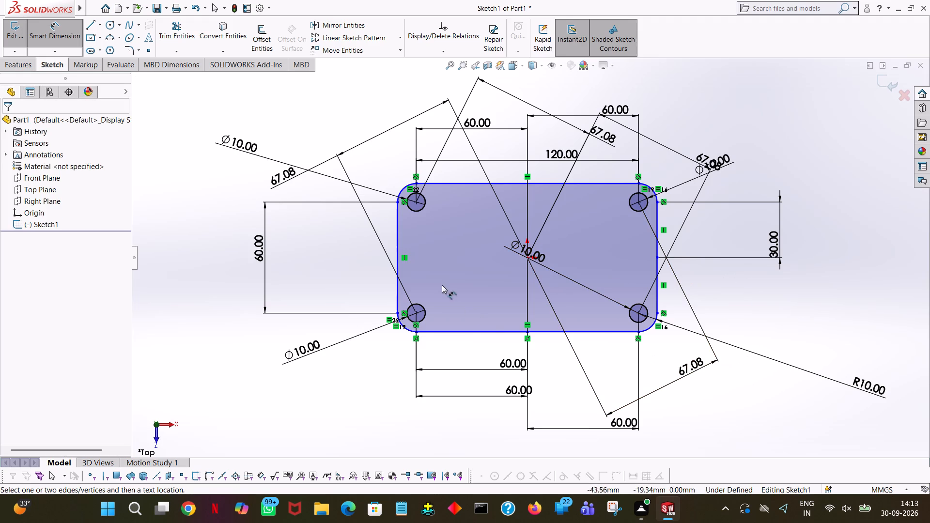
# Dimension the aligned diagonal distance between the lower-left rounded corner's arc centre and the origin, placing it below the plate.
pyautogui.click(400, 324)
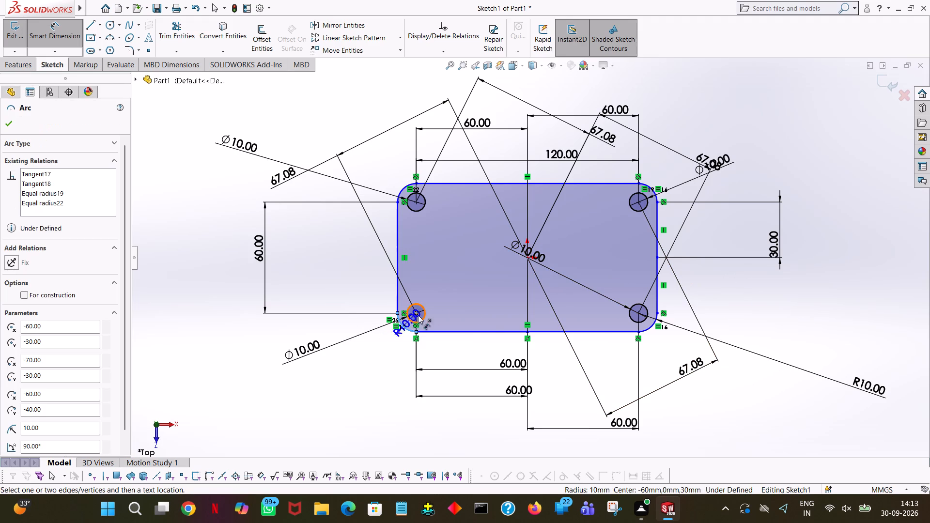
pyautogui.click(527, 257)
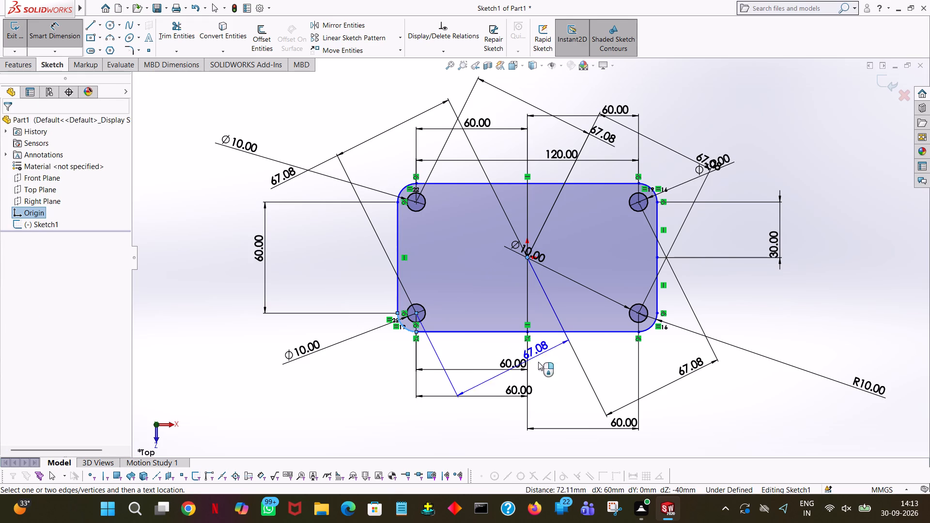
pyautogui.click(538, 379)
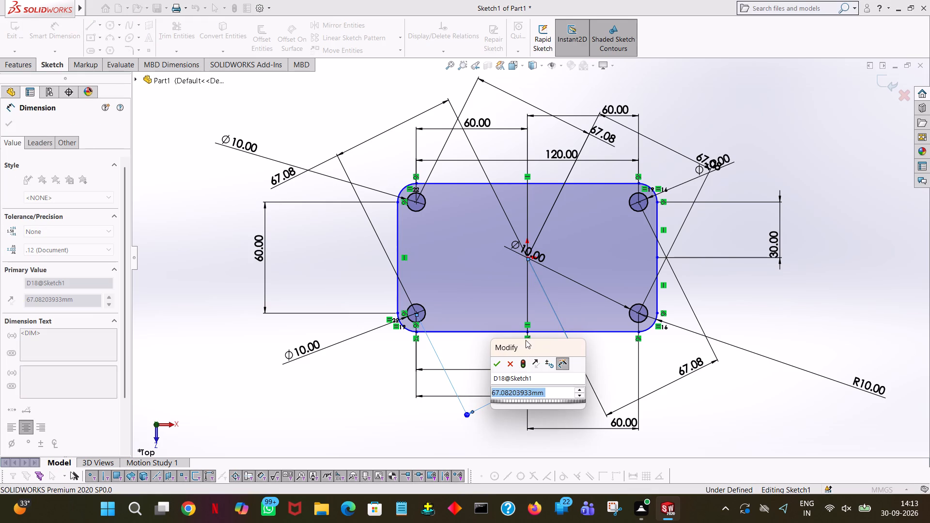
pyautogui.click(493, 365)
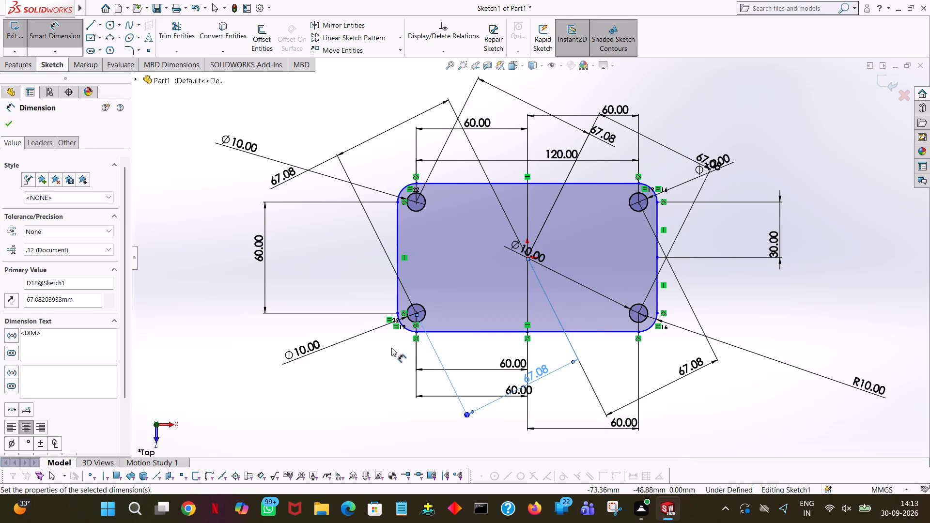
# Dimension the horizontal distance between the lower-left corner arc's centre and the origin, placing it beneath the existing dimensions below the plate.
pyautogui.click(408, 331)
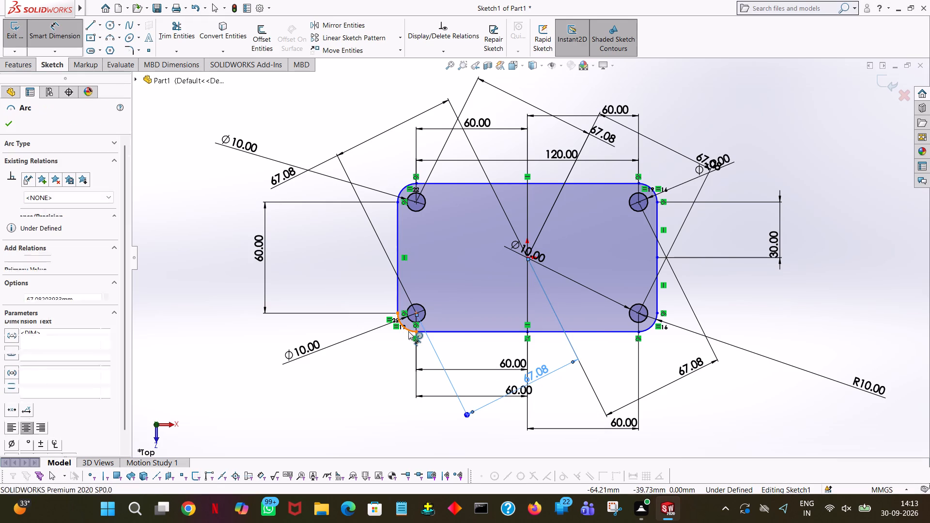
pyautogui.click(529, 257)
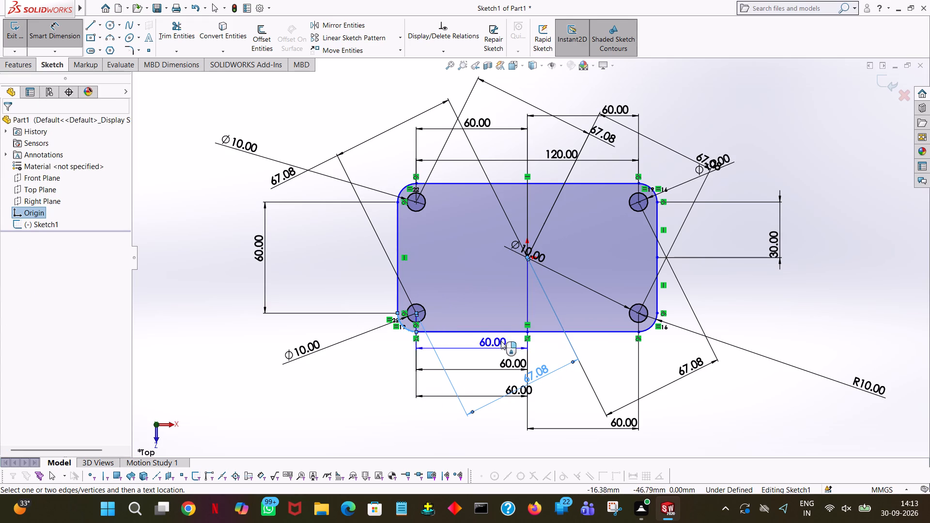
pyautogui.click(480, 414)
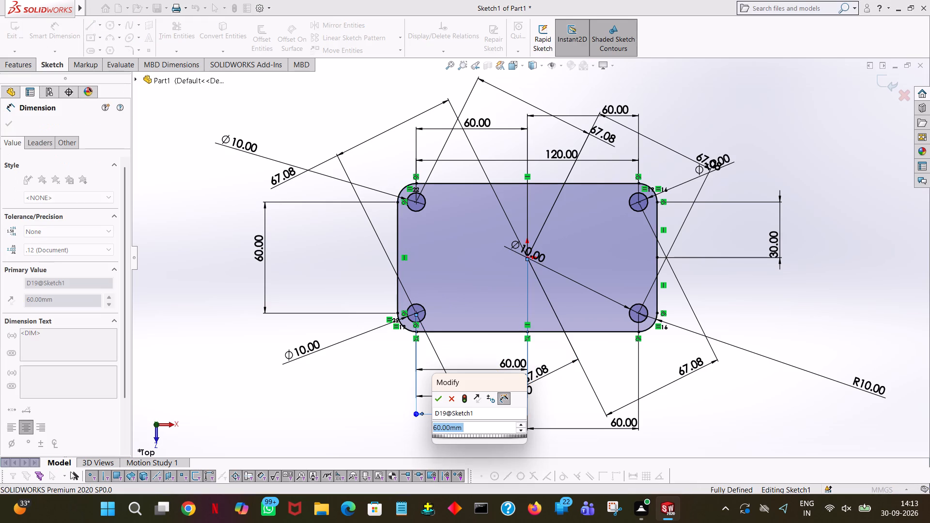
pyautogui.click(443, 401)
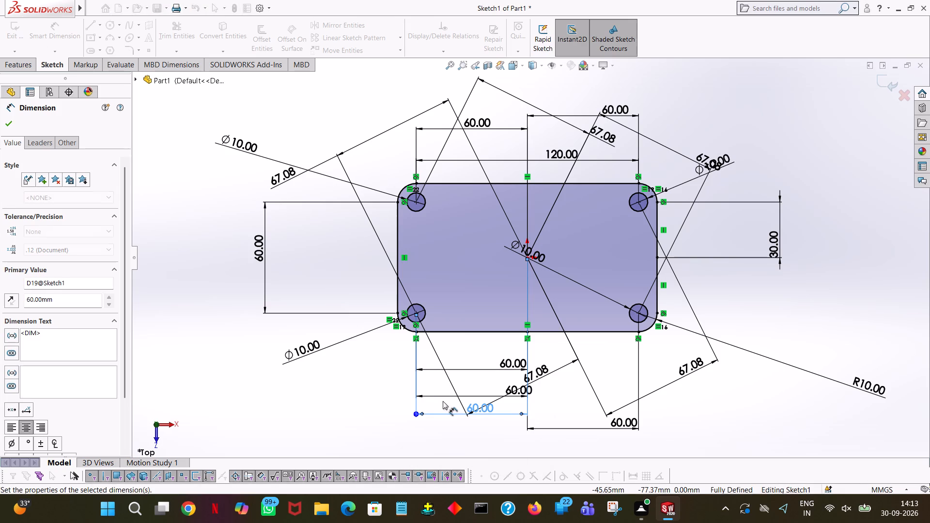
pyautogui.click(713, 277)
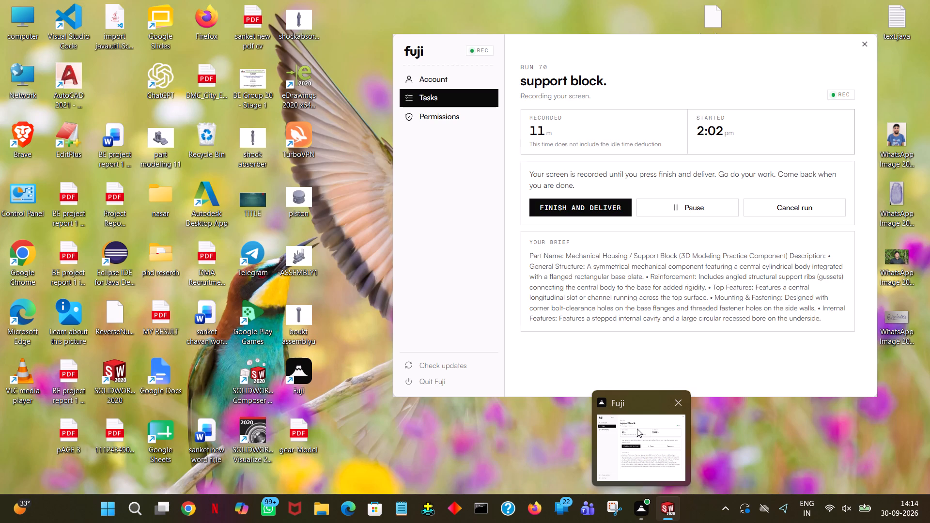
pyautogui.click(751, 171)
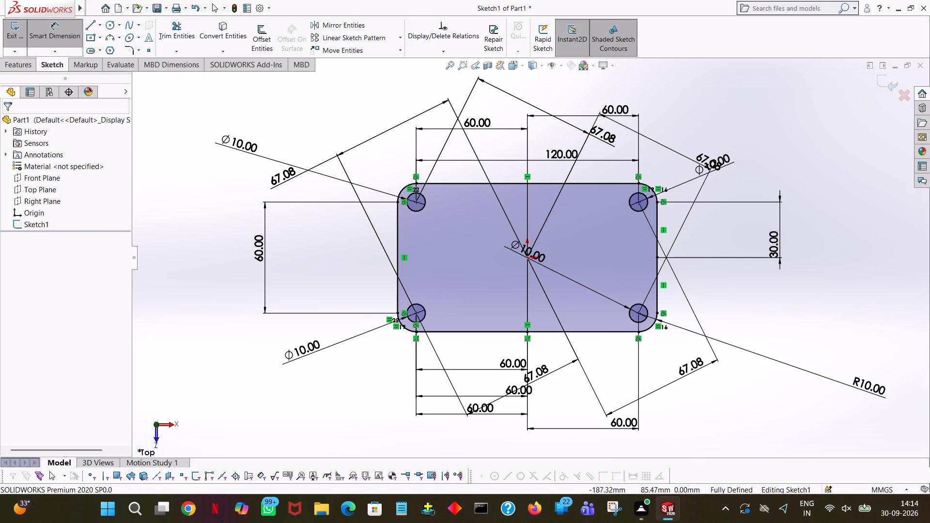
pyautogui.click(63, 36)
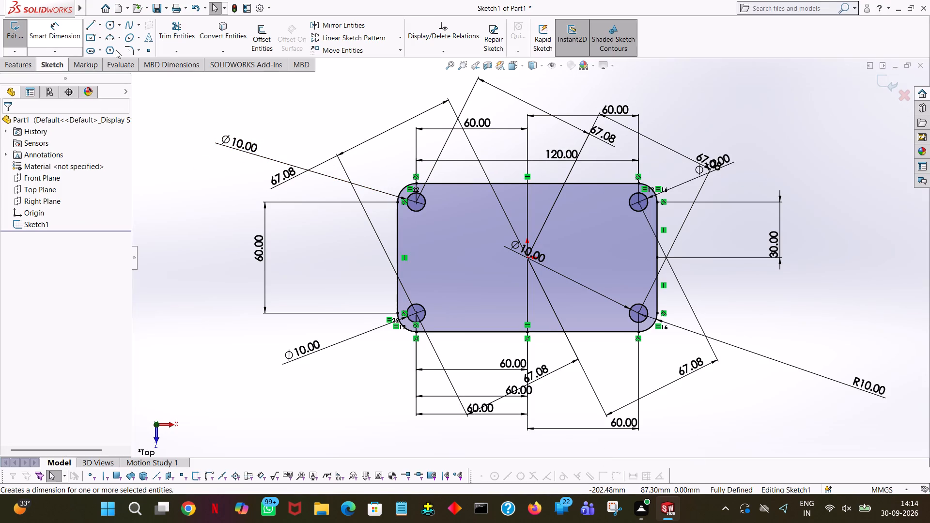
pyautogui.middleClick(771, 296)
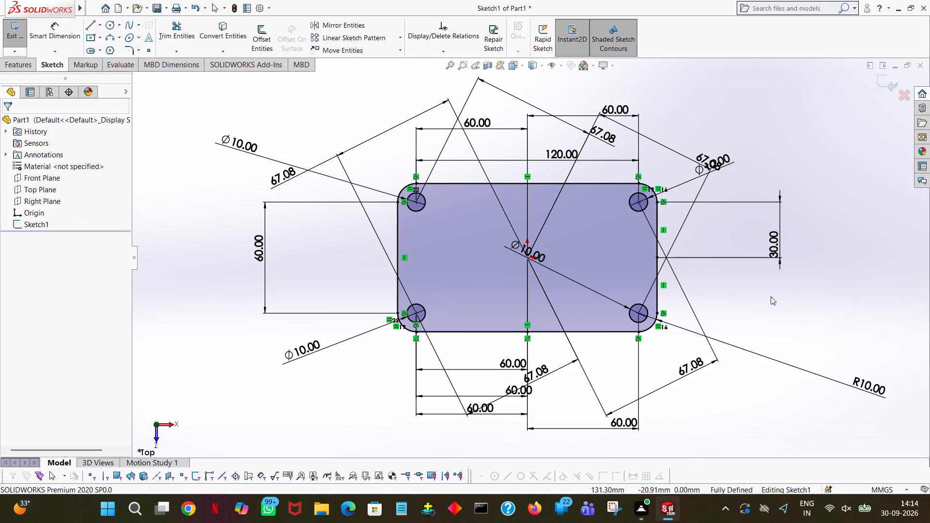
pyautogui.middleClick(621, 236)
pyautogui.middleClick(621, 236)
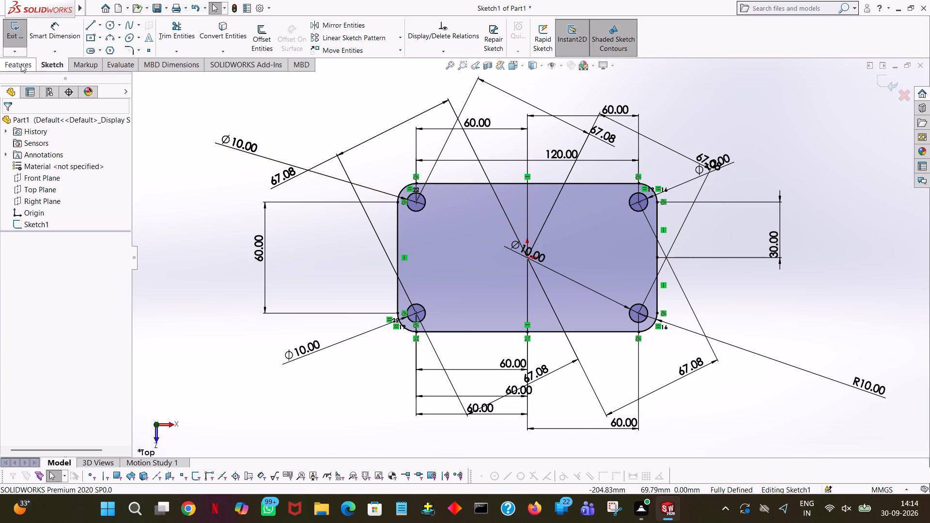
# Extrude the base plate region around the four bolt holes as a 10 mm blind boss from the sketch plane.
pyautogui.click(12, 22)
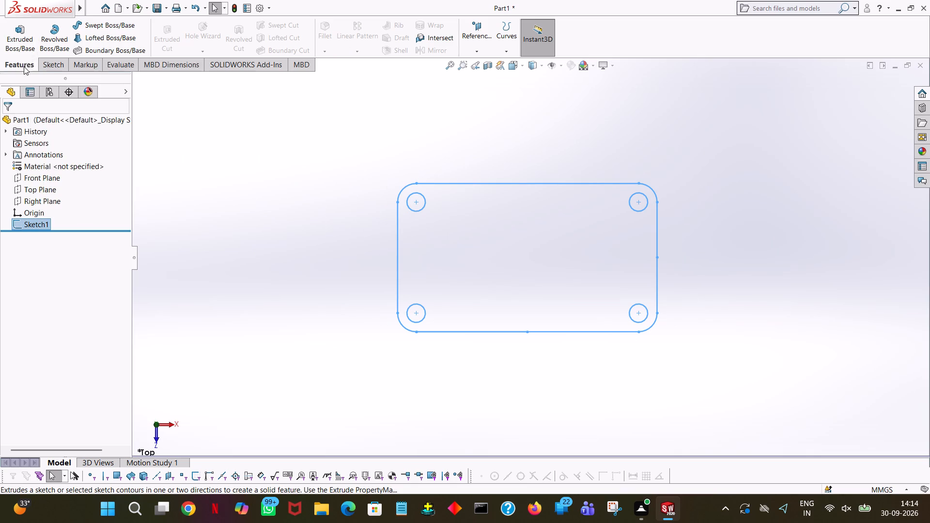
pyautogui.click(34, 36)
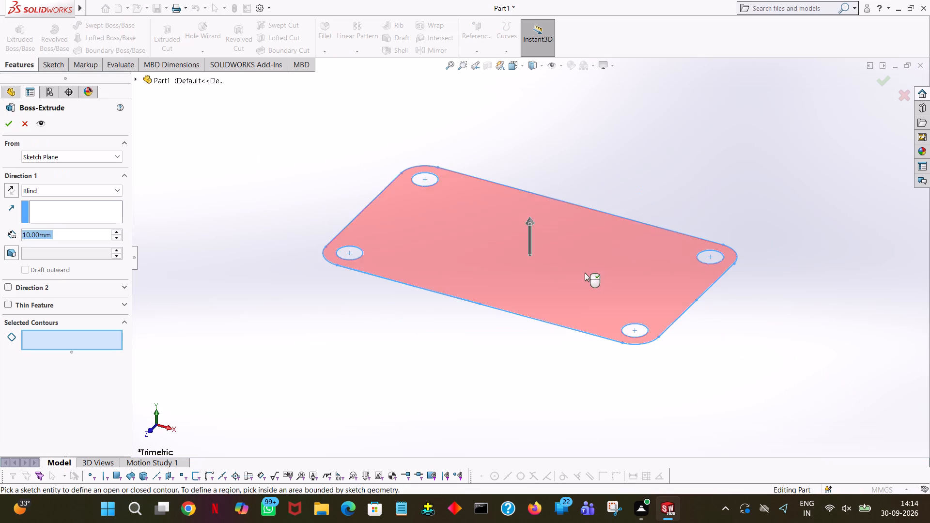
pyautogui.click(585, 273)
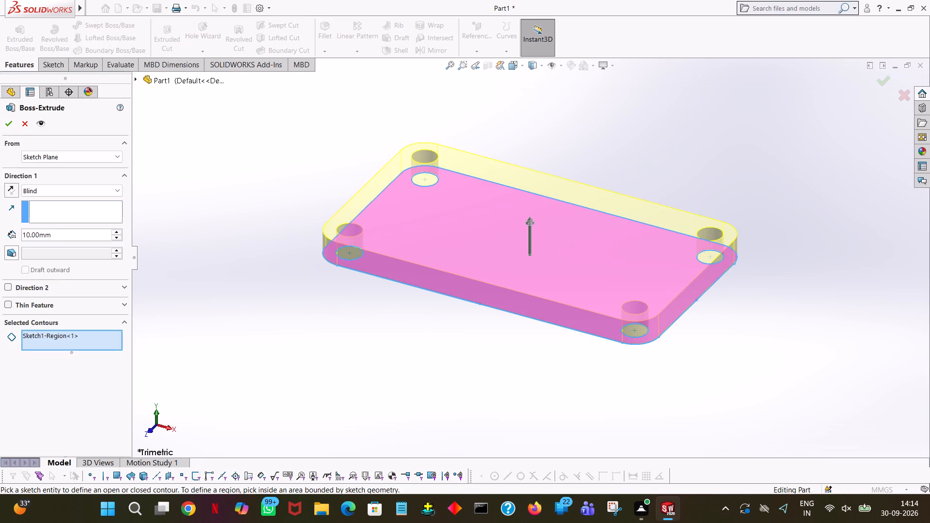
pyautogui.write('20')
pyautogui.press('Return')
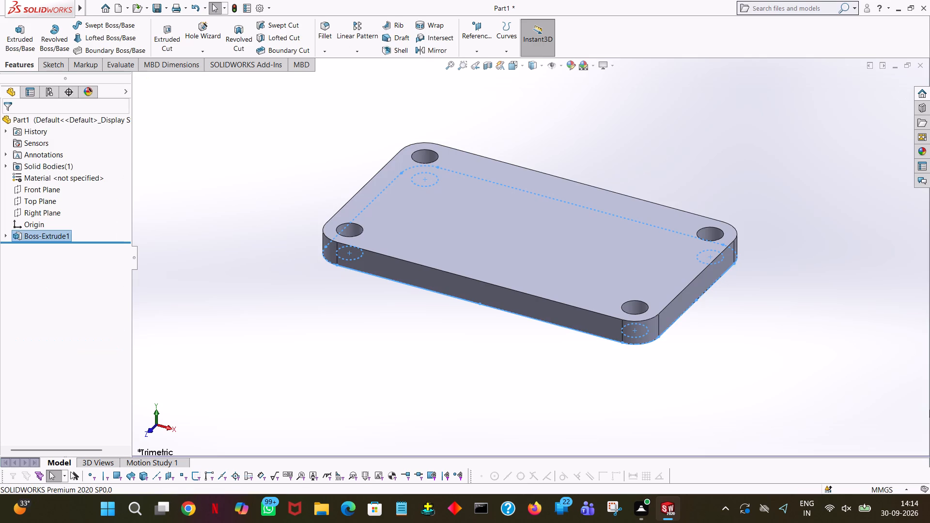
pyautogui.click(446, 398)
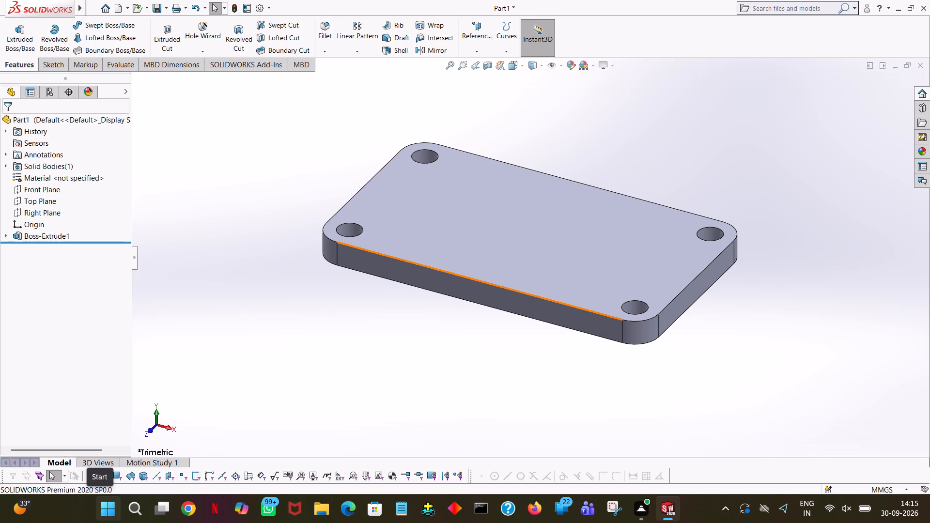
# Start a sketch on the base plate's top face and draw a circle of 50 mm radius centred on the origin.
pyautogui.click(11, 37)
pyautogui.click(535, 240)
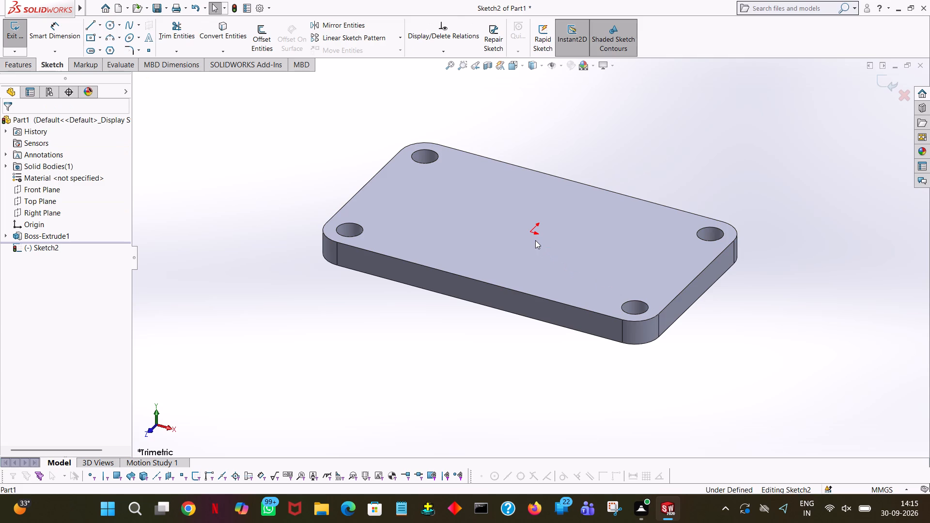
pyautogui.click(524, 68)
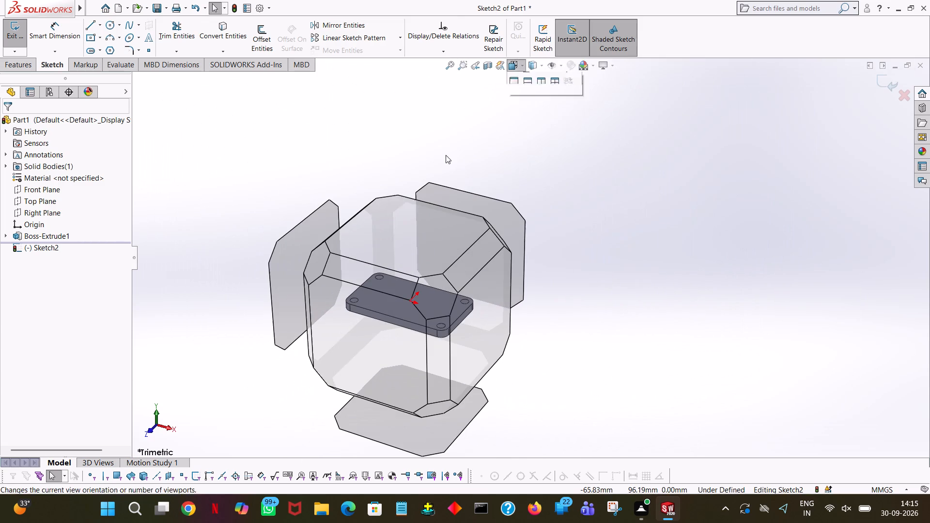
pyautogui.click(524, 63)
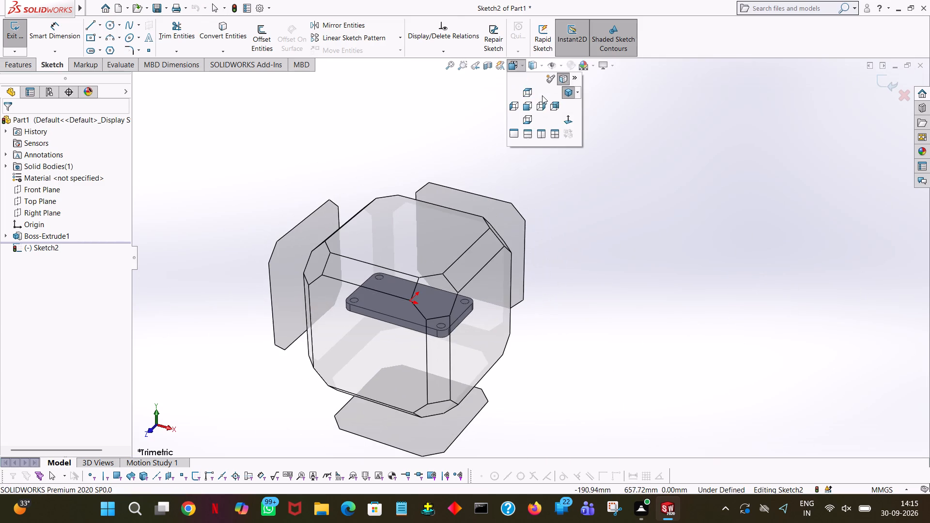
pyautogui.click(565, 117)
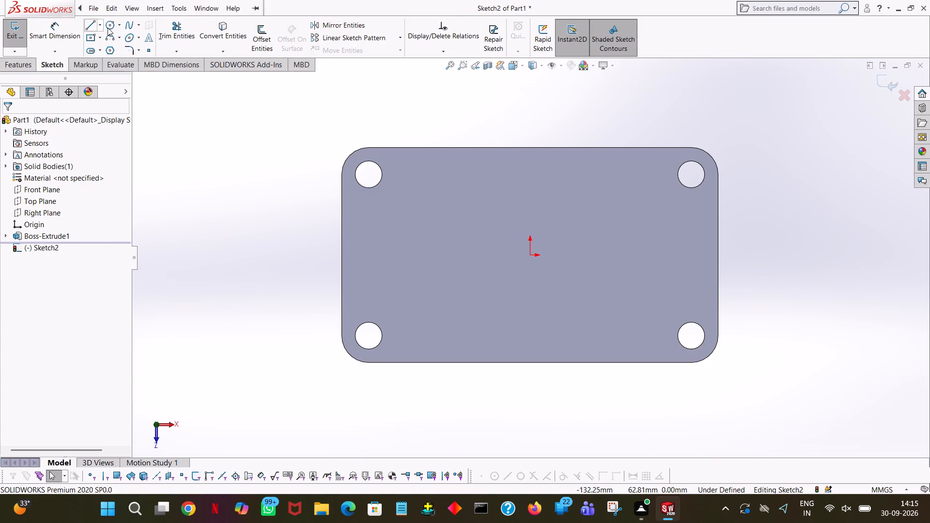
pyautogui.click(108, 28)
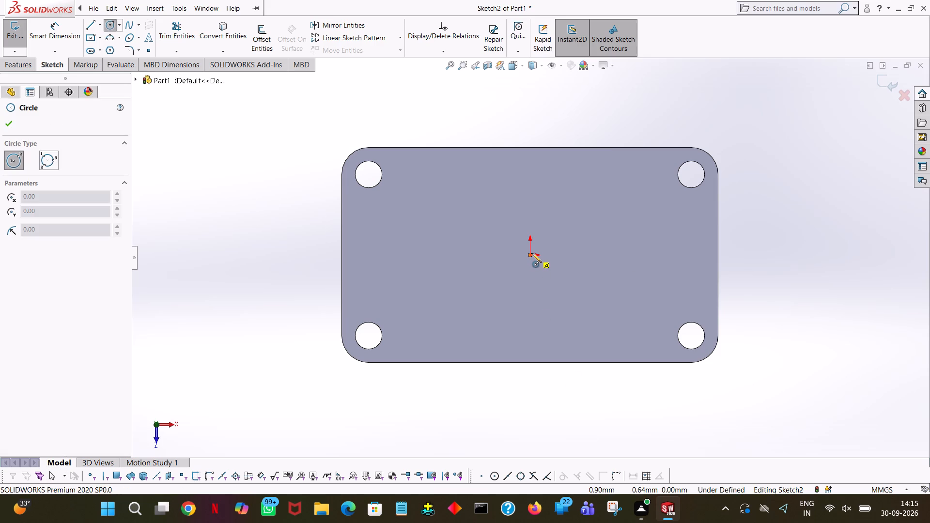
pyautogui.click(529, 256)
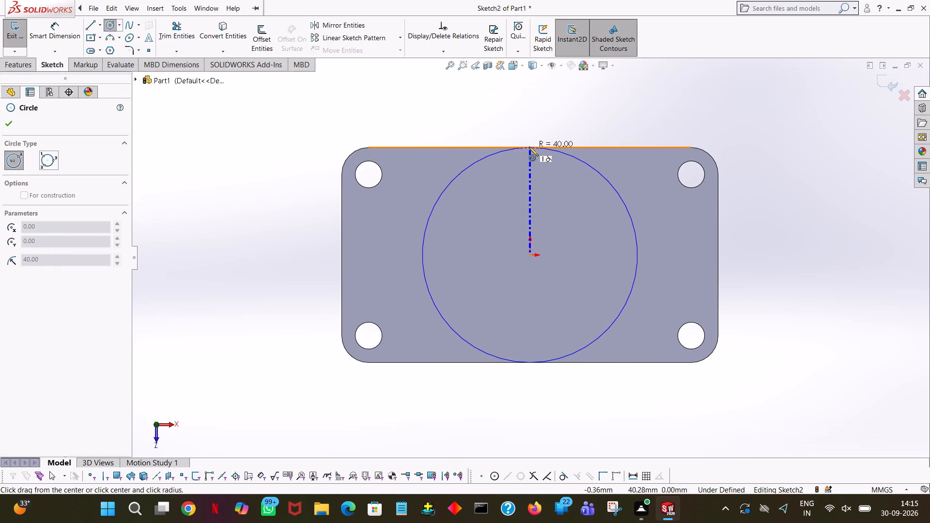
pyautogui.click(531, 119)
pyautogui.write('50')
pyautogui.press('Return')
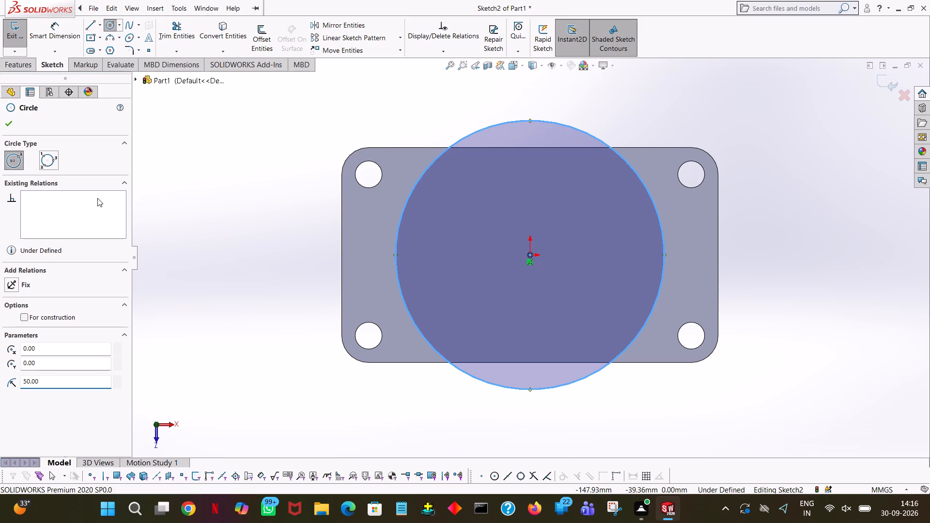
pyautogui.click(1, 120)
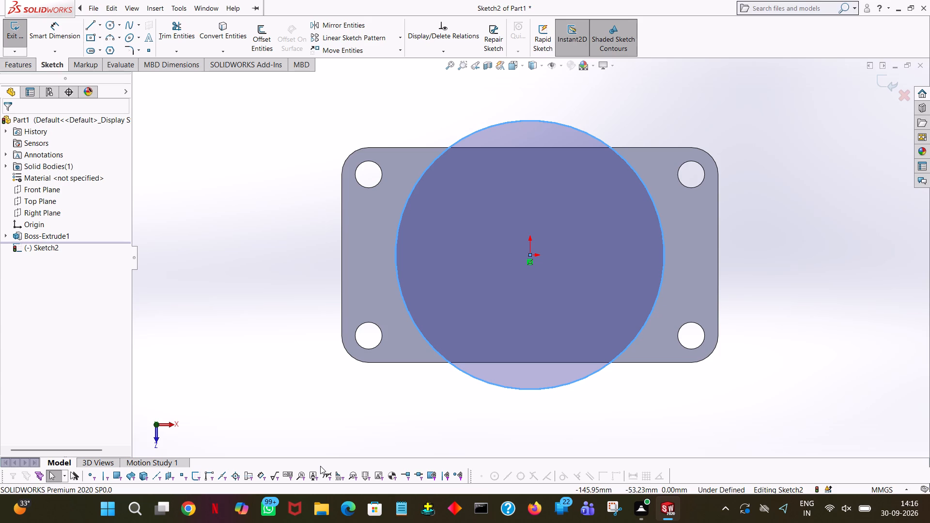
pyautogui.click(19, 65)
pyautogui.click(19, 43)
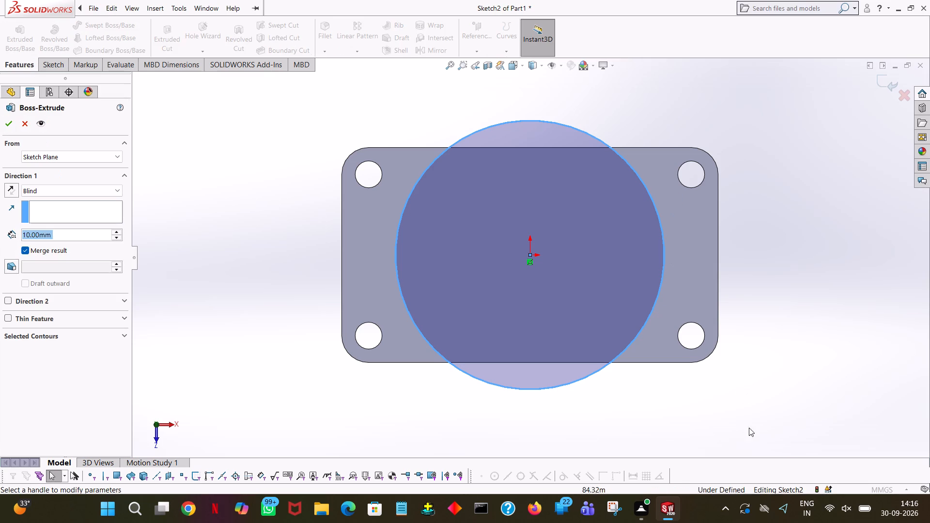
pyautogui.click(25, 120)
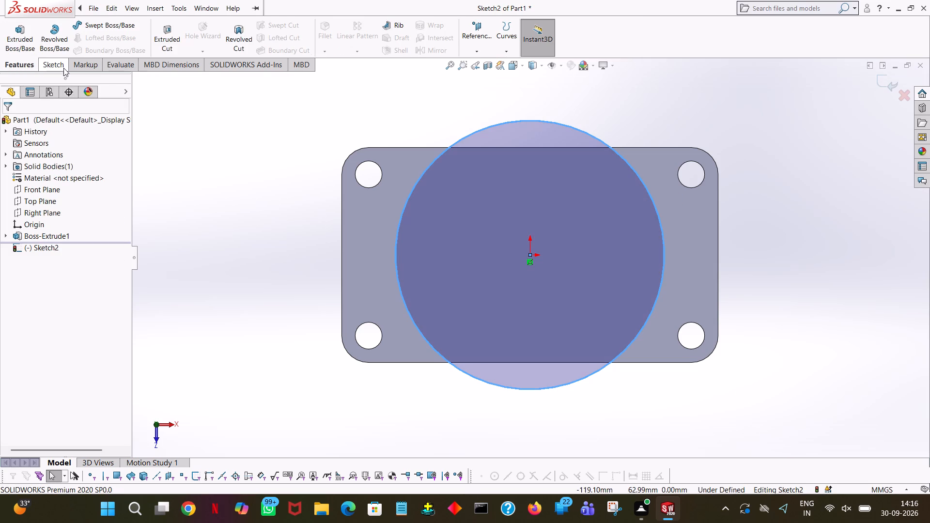
# Dimension the central circle's diameter, placing the dimension beyond the plate's upper-right corner.
pyautogui.click(65, 63)
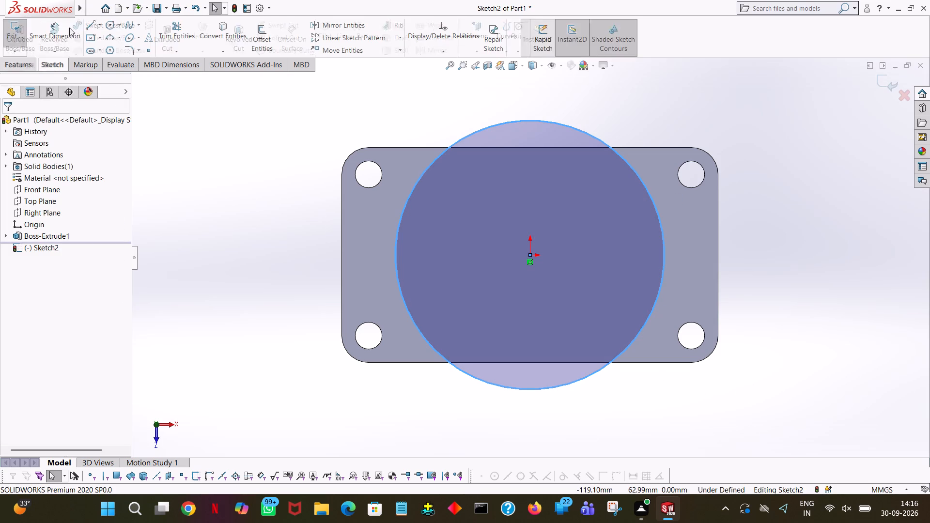
pyautogui.click(60, 24)
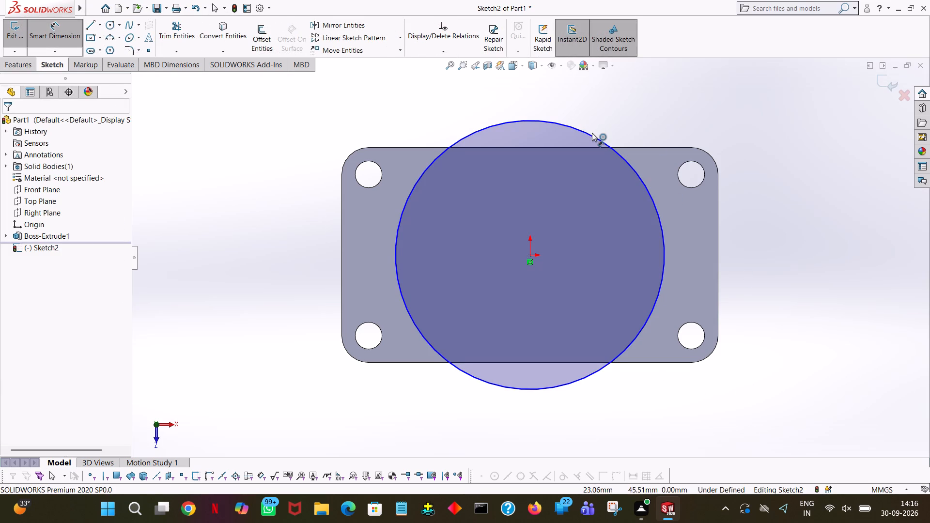
pyautogui.click(592, 133)
pyautogui.click(741, 107)
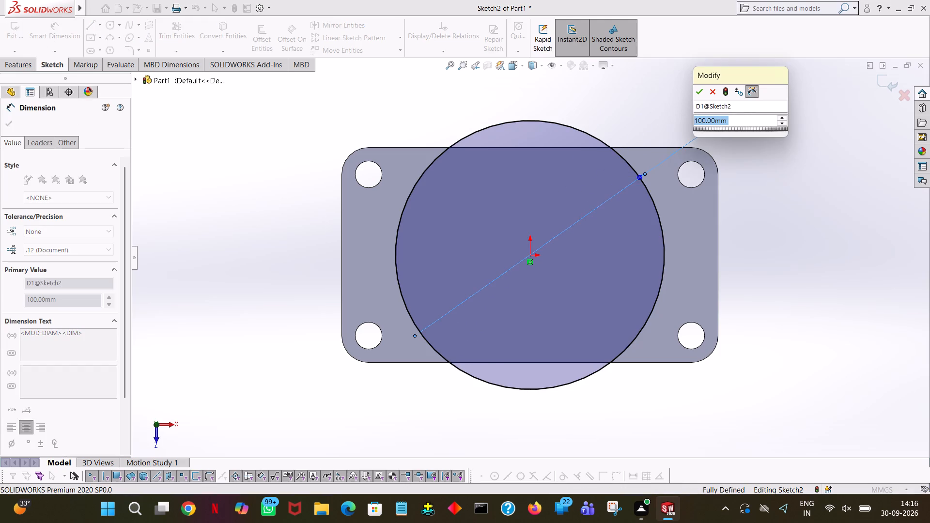
pyautogui.click(700, 91)
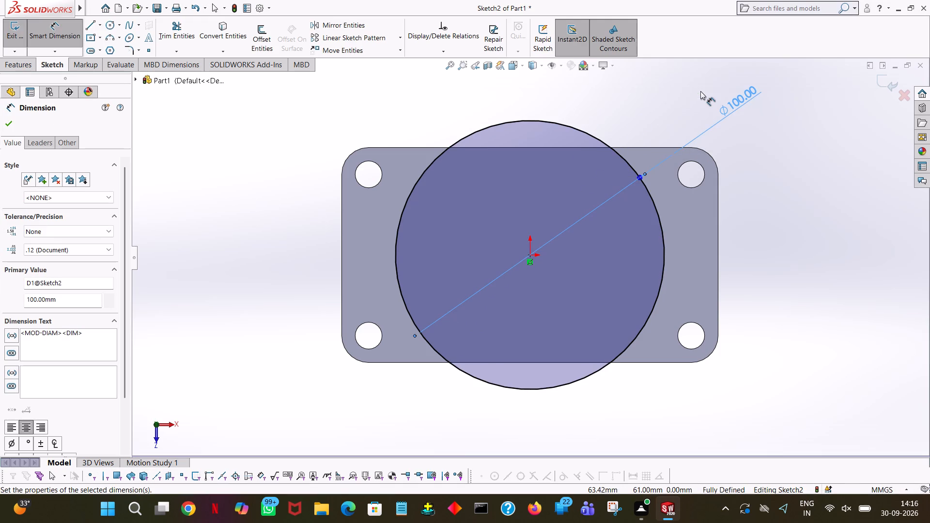
pyautogui.click(700, 91)
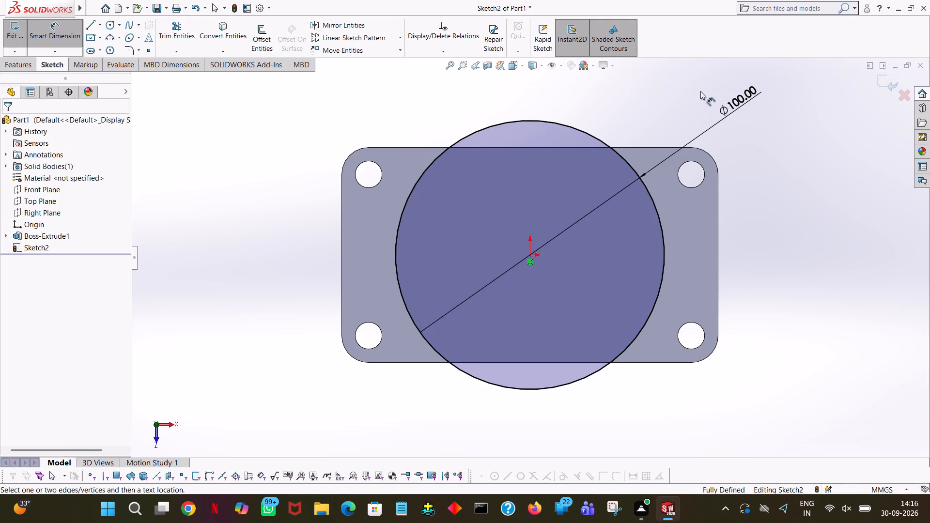
# Extrude the 100 mm diameter circle as a 60 mm blind boss from the sketch plane, merged with the base plate.
pyautogui.click(22, 65)
pyautogui.click(6, 35)
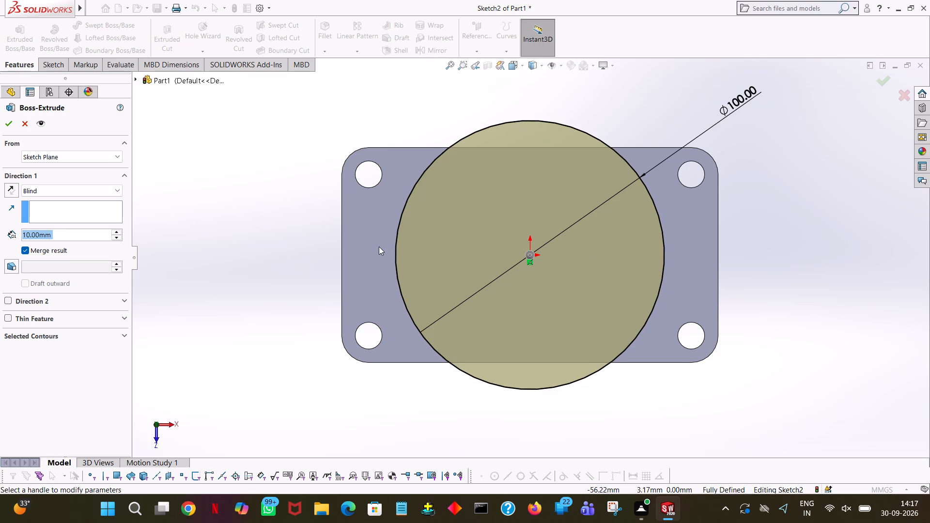
pyautogui.write('60')
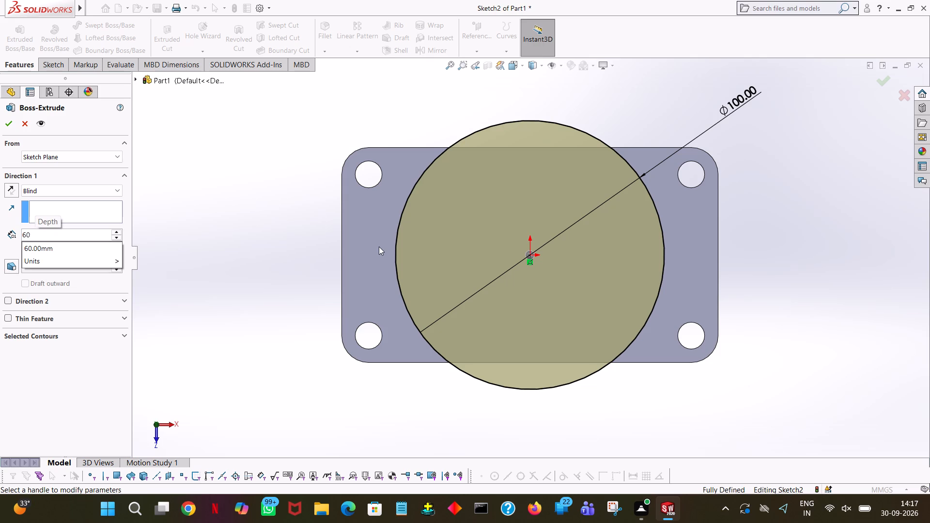
pyautogui.press('Return')
pyautogui.moveTo(754, 342); pyautogui.dragTo(739, 297, button='middle')
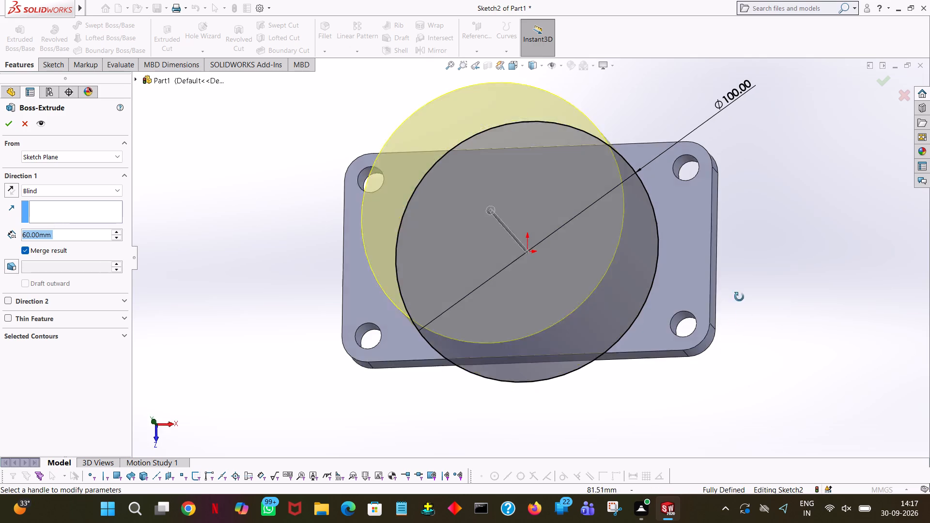
pyautogui.moveTo(739, 297); pyautogui.dragTo(766, 154, button='middle')
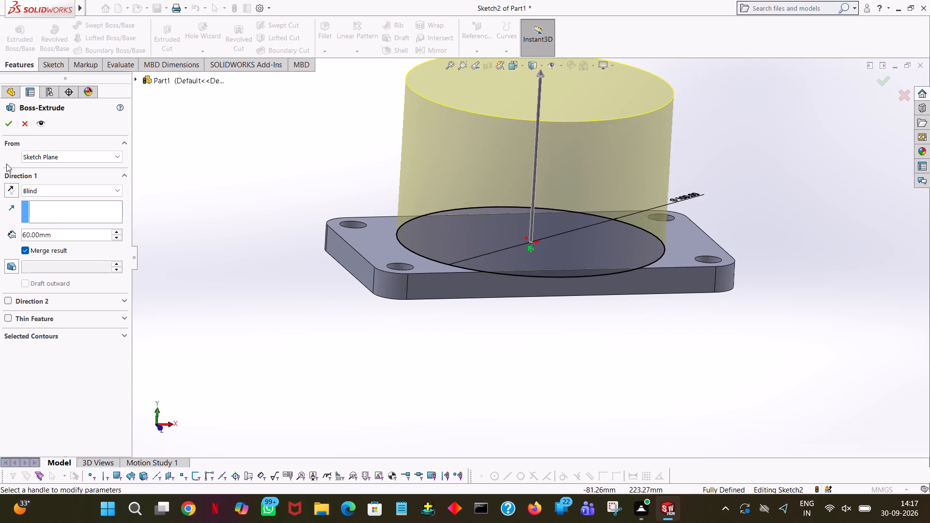
pyautogui.click(10, 118)
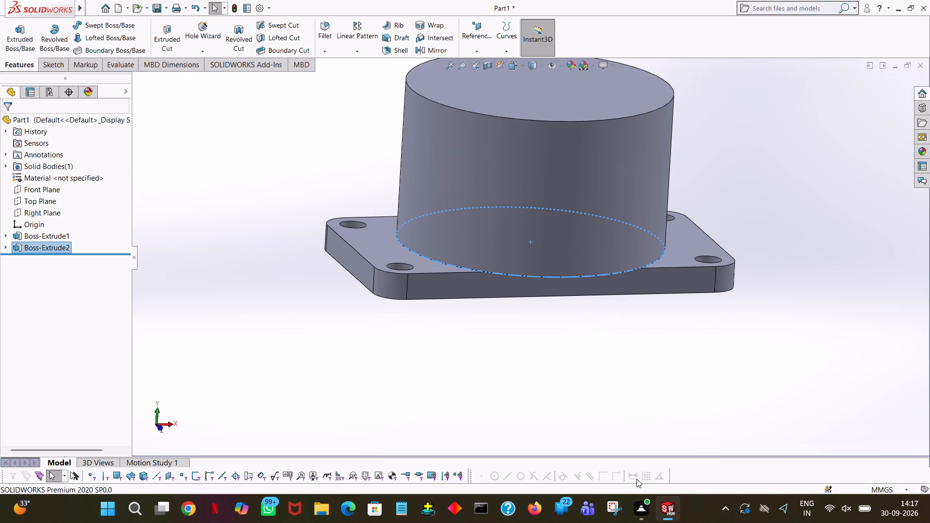
pyautogui.click(570, 344)
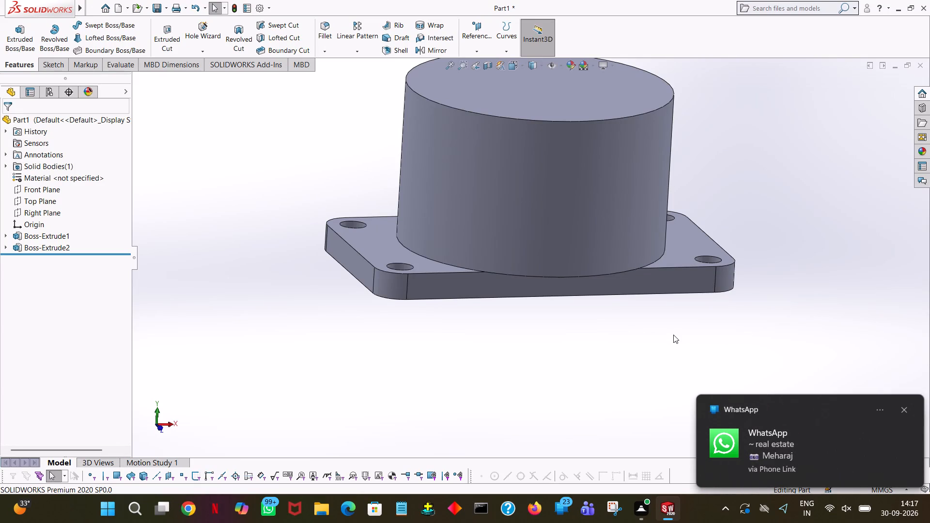
pyautogui.click(806, 219)
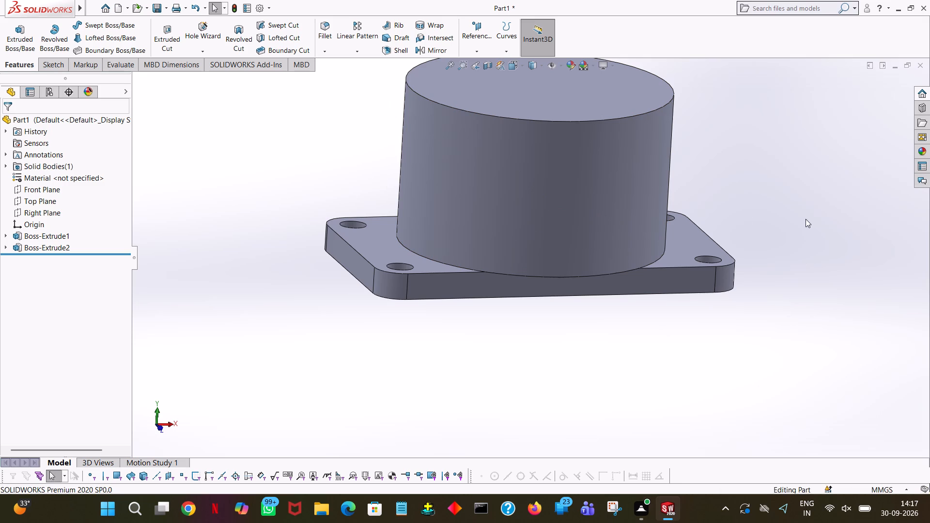
# Start an Extruded Cut sketch on the cylinder's top face, oriented to the Top view.
pyautogui.moveTo(732, 105); pyautogui.dragTo(670, 351, button='middle')
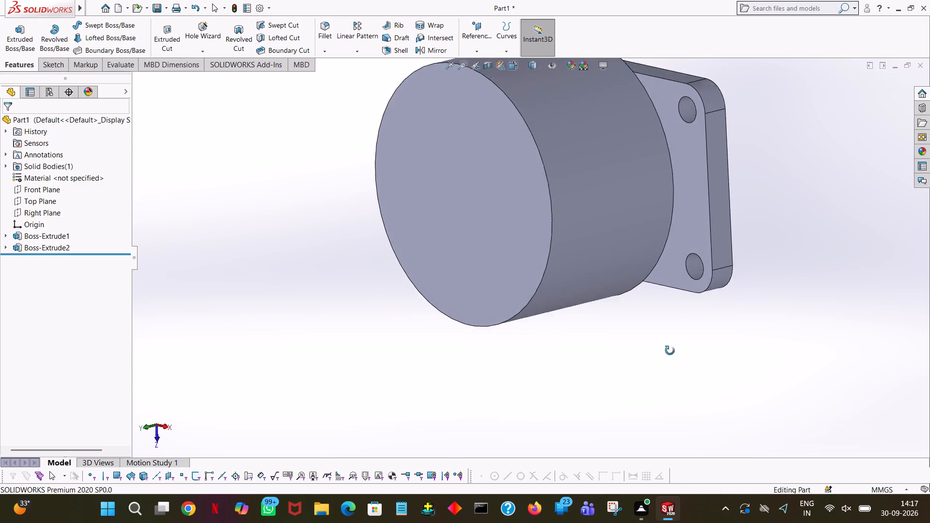
pyautogui.moveTo(670, 351); pyautogui.dragTo(743, 312, button='middle')
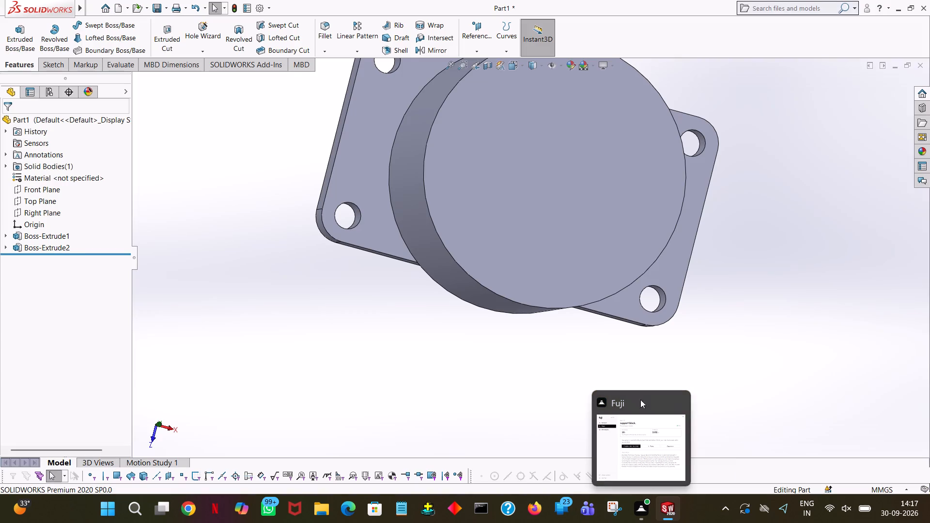
pyautogui.click(164, 33)
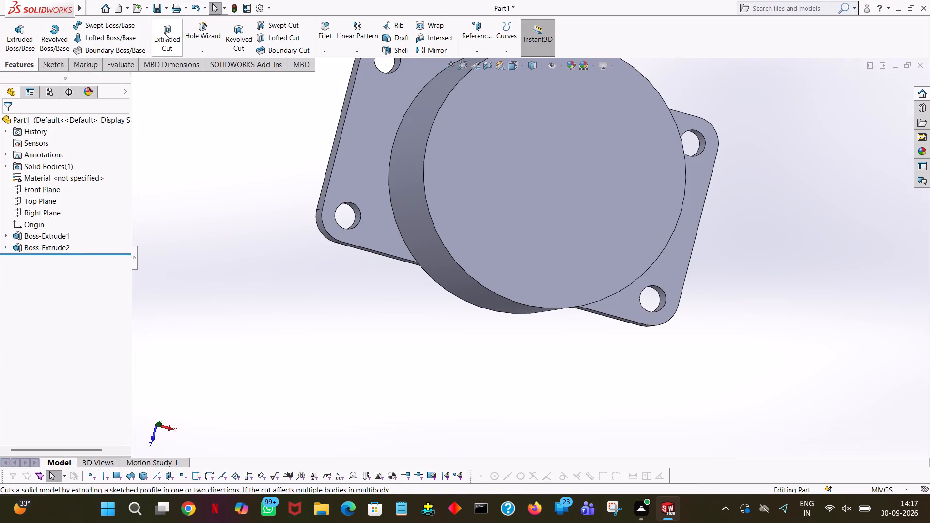
pyautogui.click(619, 115)
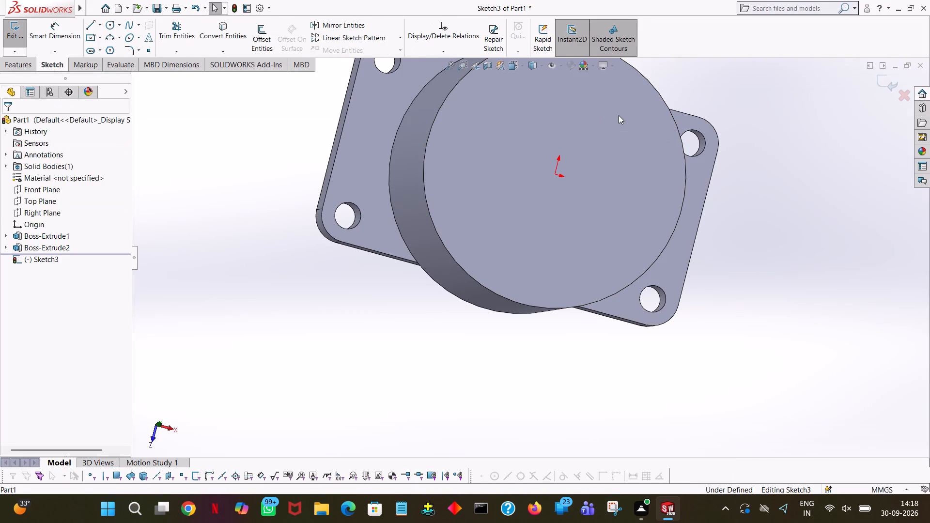
pyautogui.click(523, 64)
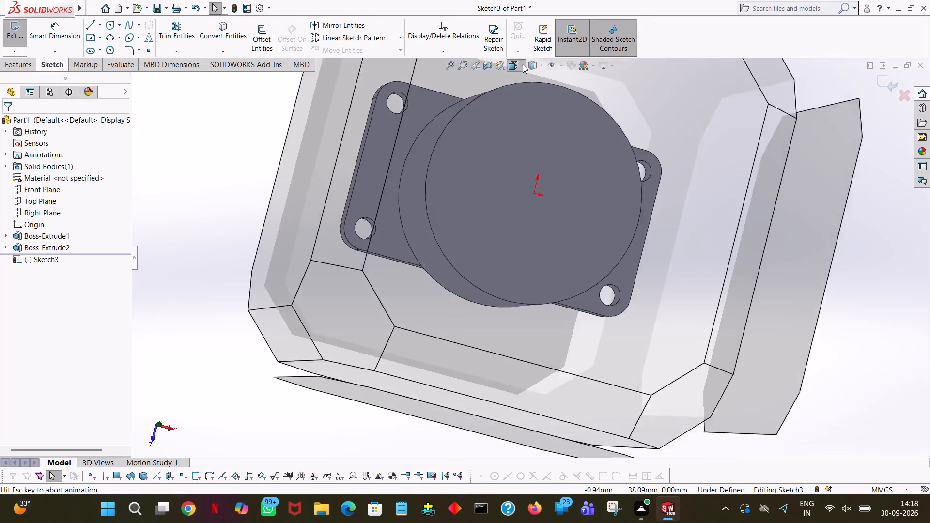
pyautogui.click(567, 121)
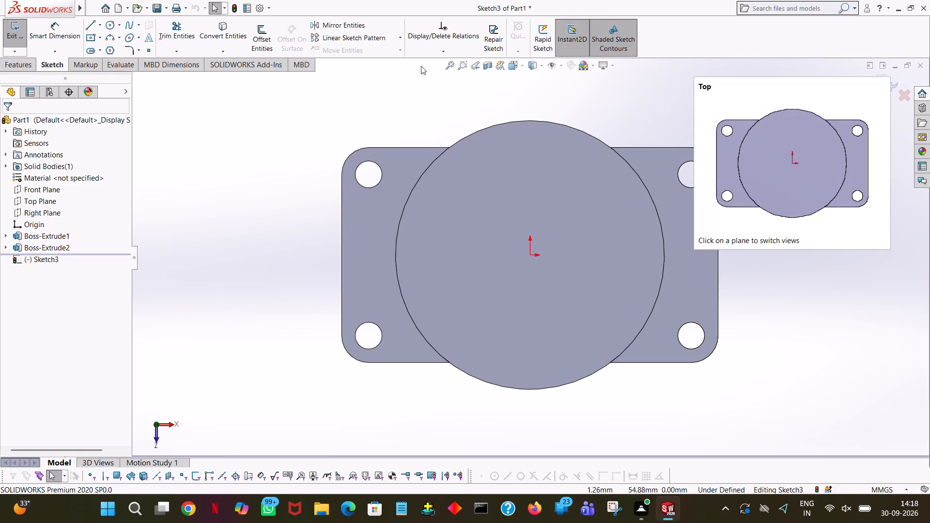
pyautogui.click(593, 109)
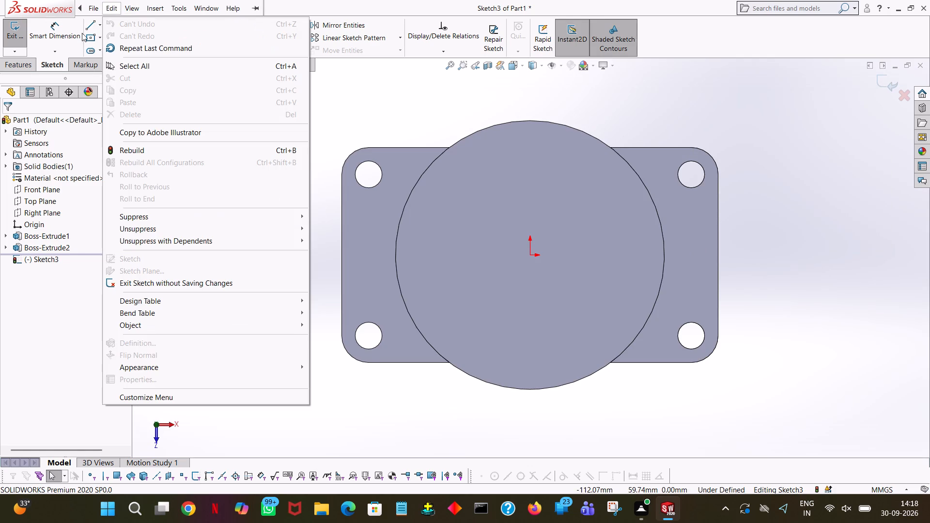
# Draw a 30 mm horizontal line rightward from the origin, continued by a 30 mm vertical line upward.
pyautogui.click(90, 21)
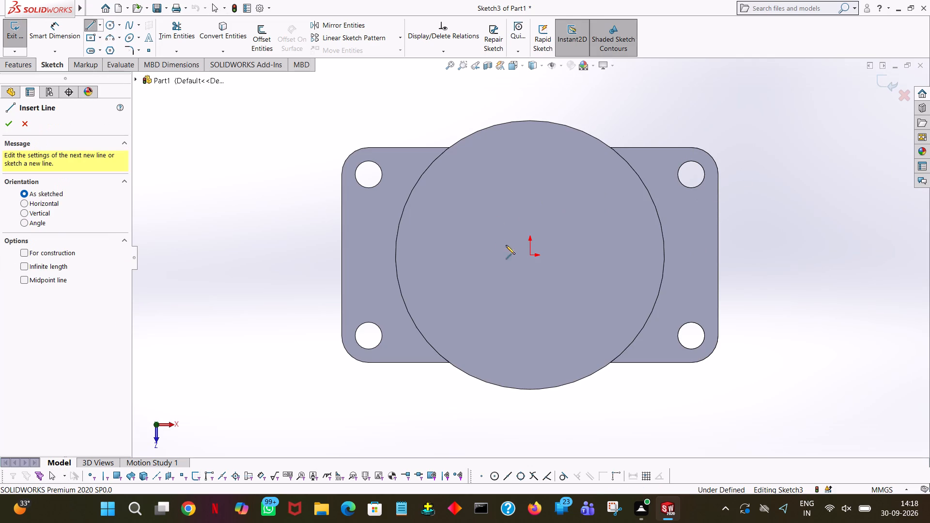
pyautogui.click(531, 254)
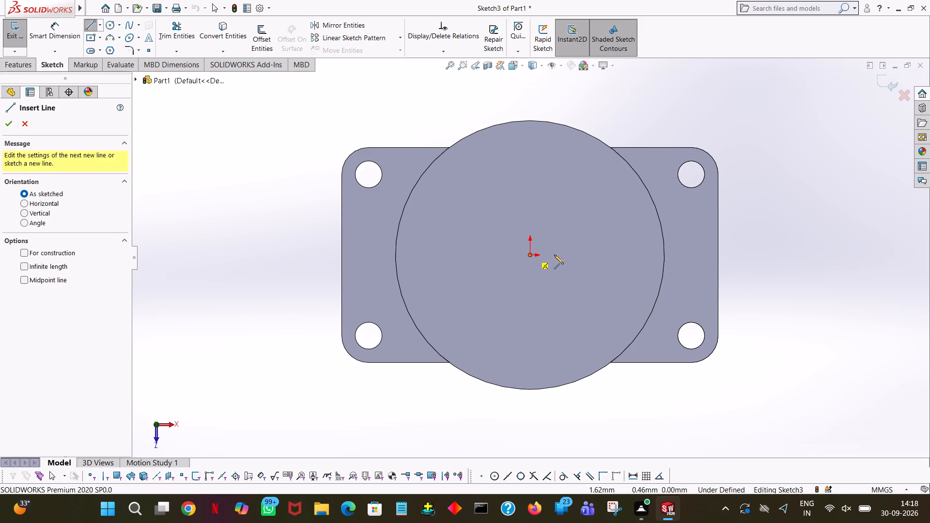
pyautogui.click(612, 254)
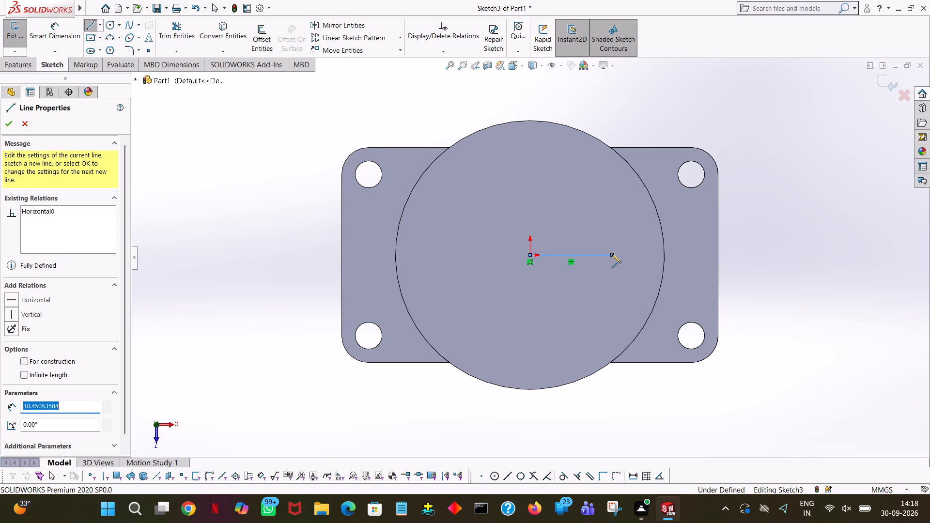
pyautogui.write('30')
pyautogui.press('Return')
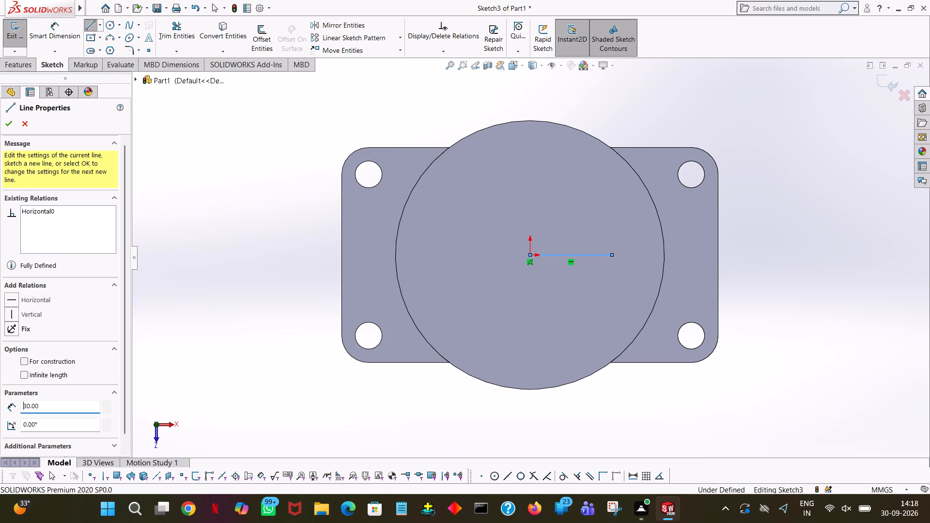
pyautogui.click(613, 194)
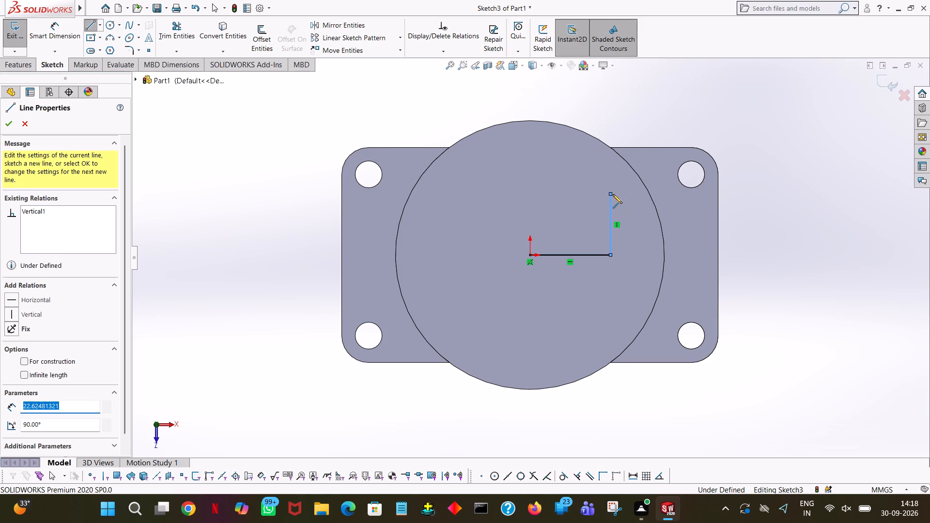
pyautogui.write('30')
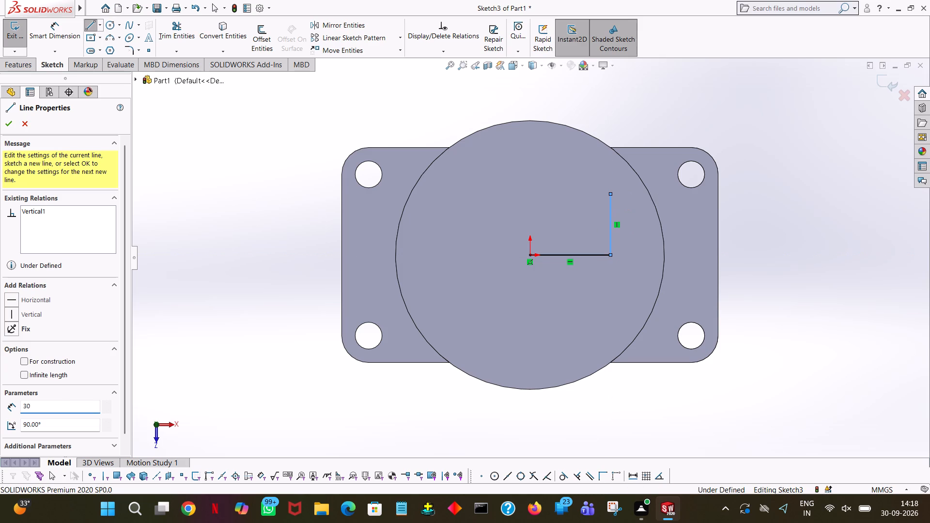
pyautogui.press('Return')
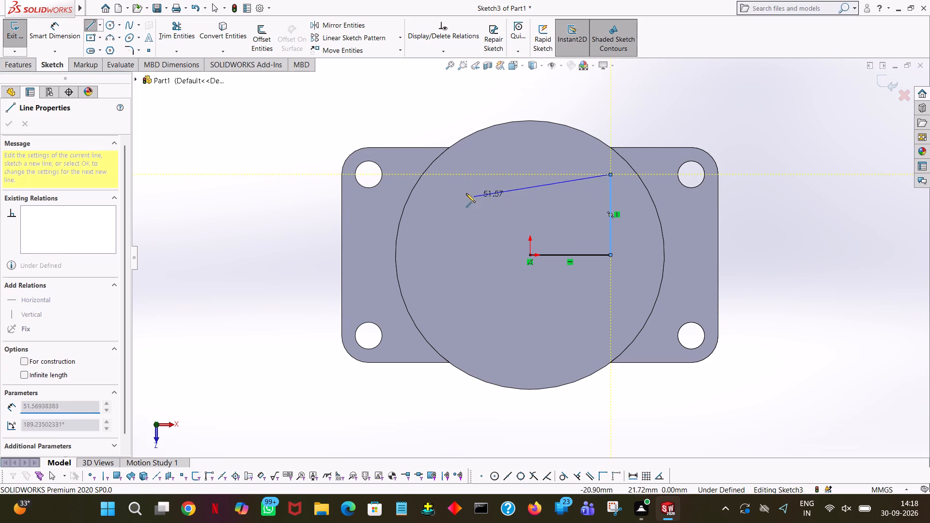
# Complete the square around the origin with 60 mm upper and left sides, a lower side, and a 30 mm closing line to the horizontal line's end.
pyautogui.click(448, 176)
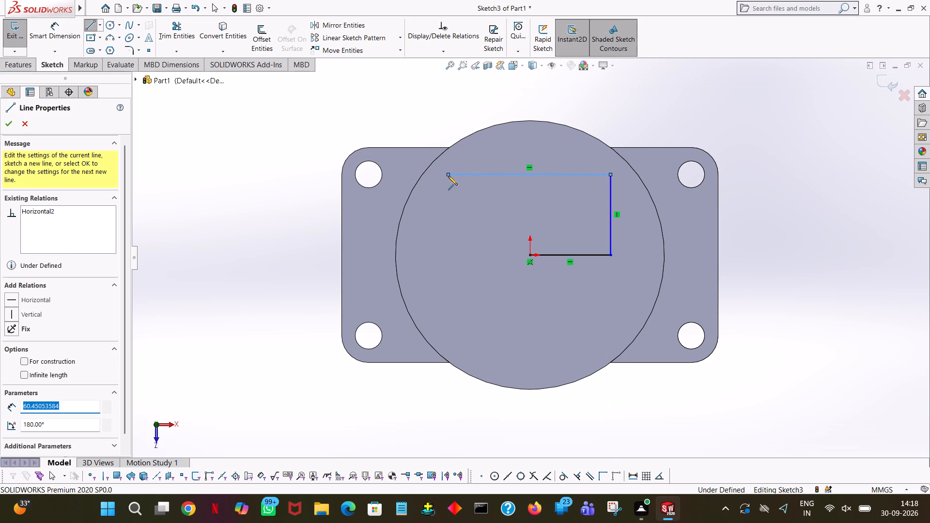
pyautogui.write('60')
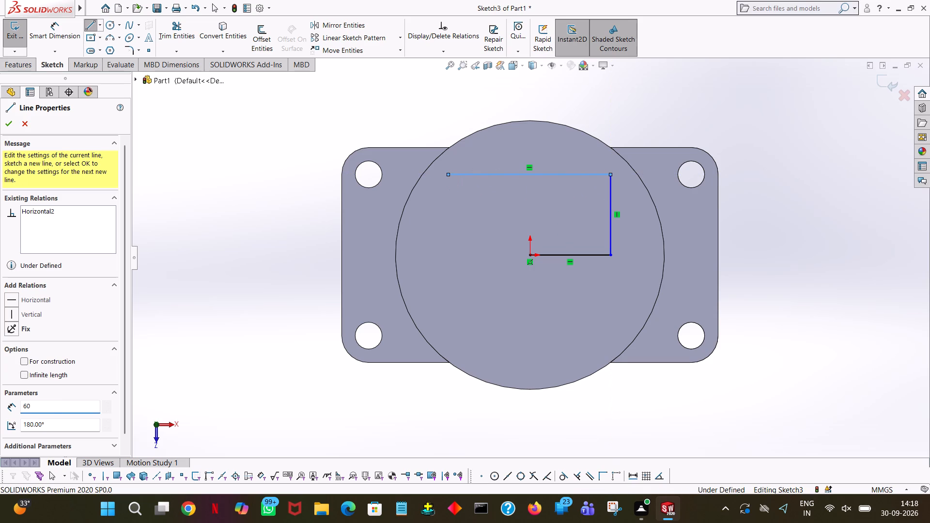
pyautogui.press('Return')
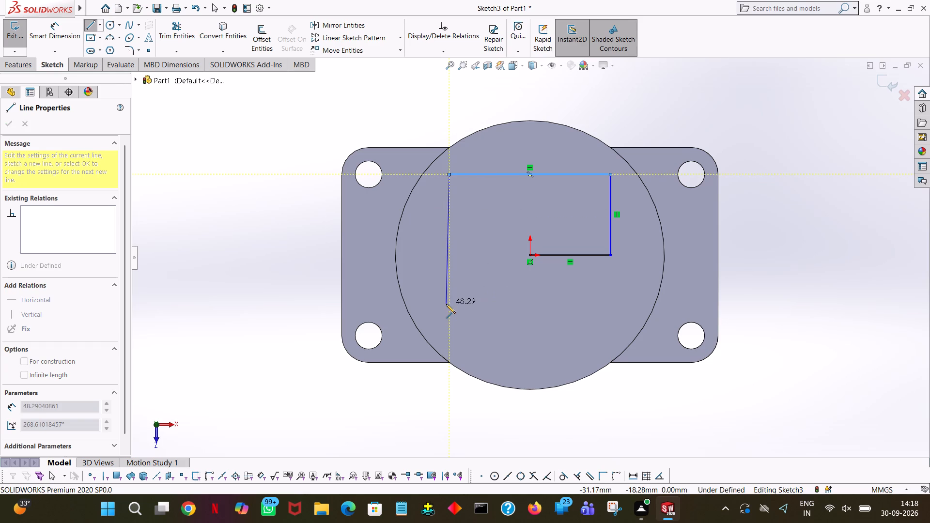
pyautogui.click(449, 321)
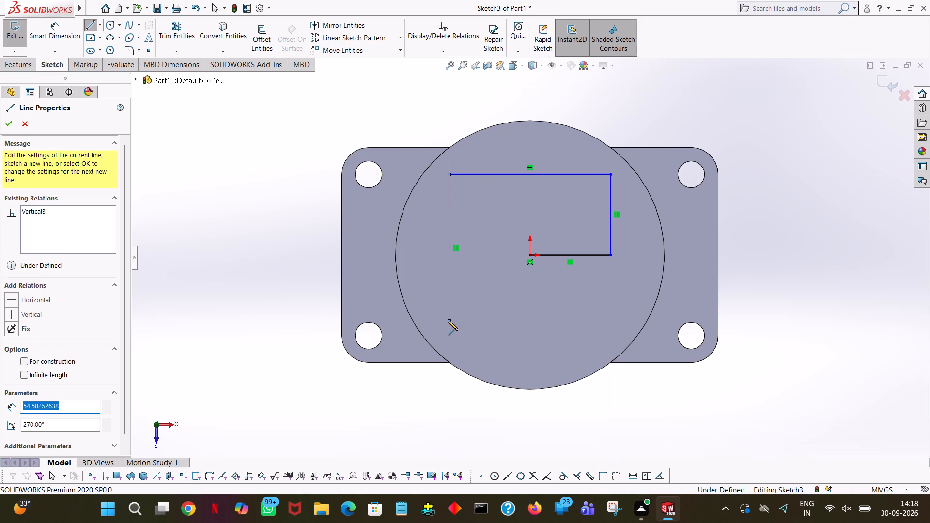
pyautogui.write('60')
pyautogui.press('Return')
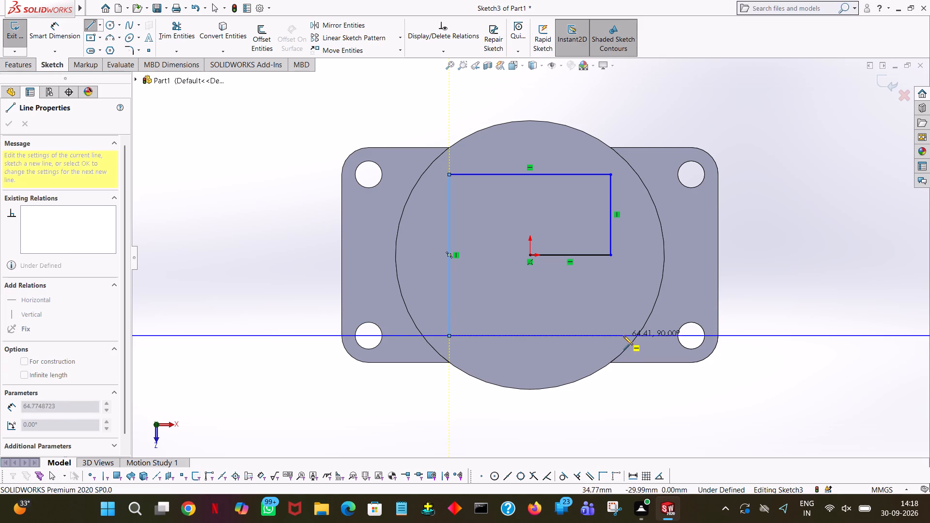
pyautogui.click(609, 336)
pyautogui.click(609, 254)
pyautogui.rightClick(609, 254)
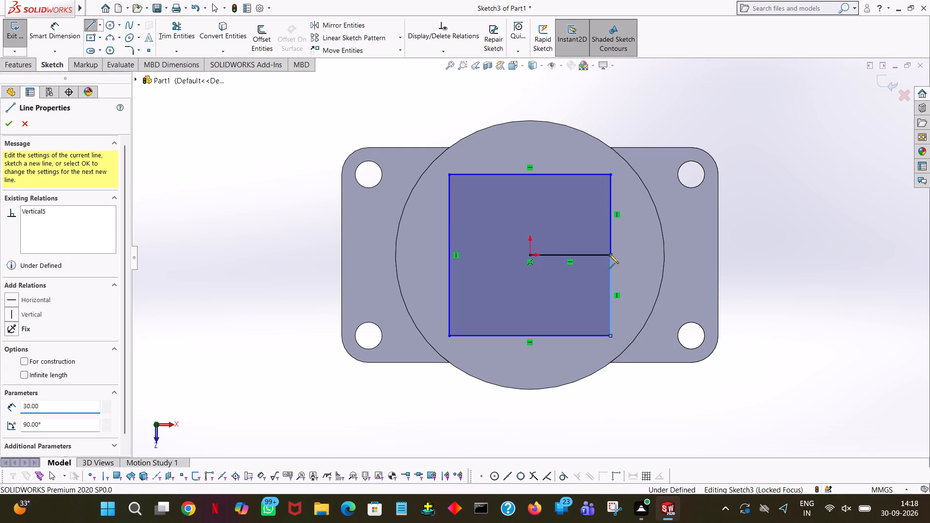
pyautogui.click(632, 261)
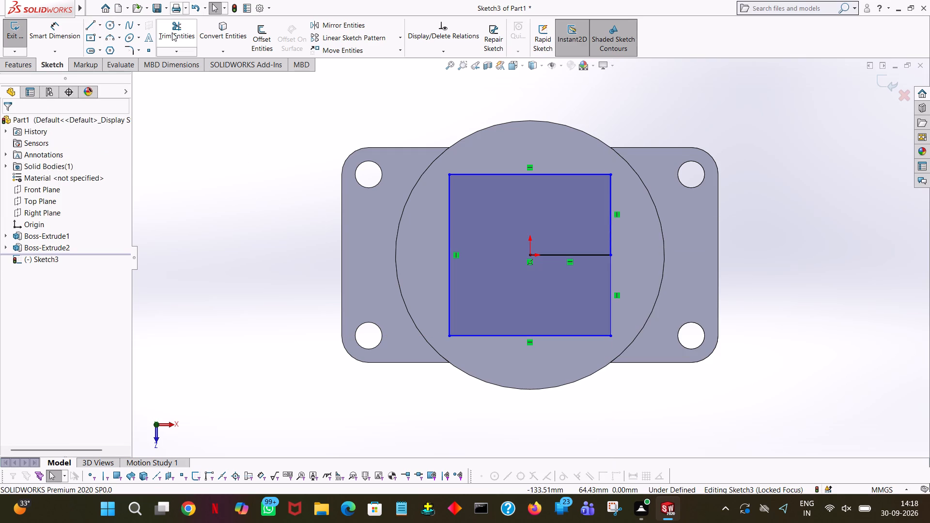
# Trim away the horizontal line between the origin and the square's right side using Trim to closest.
pyautogui.click(172, 32)
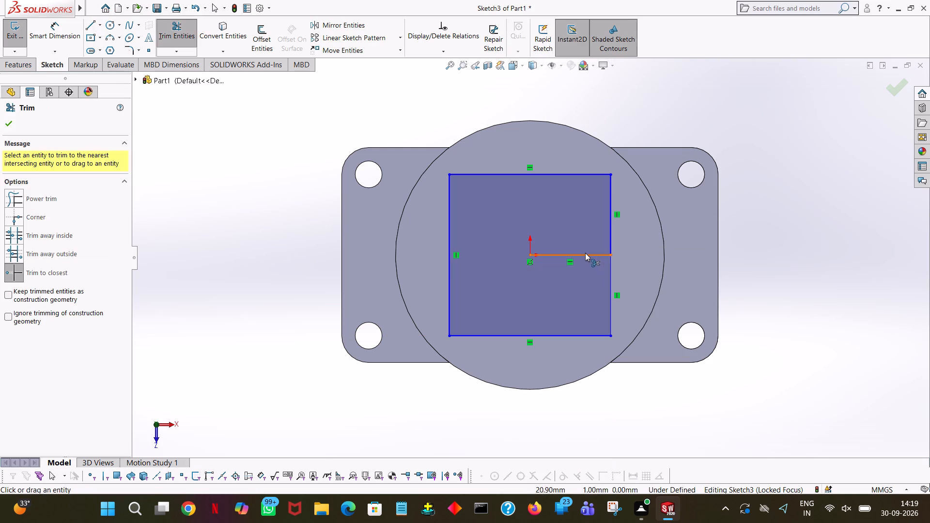
pyautogui.click(585, 256)
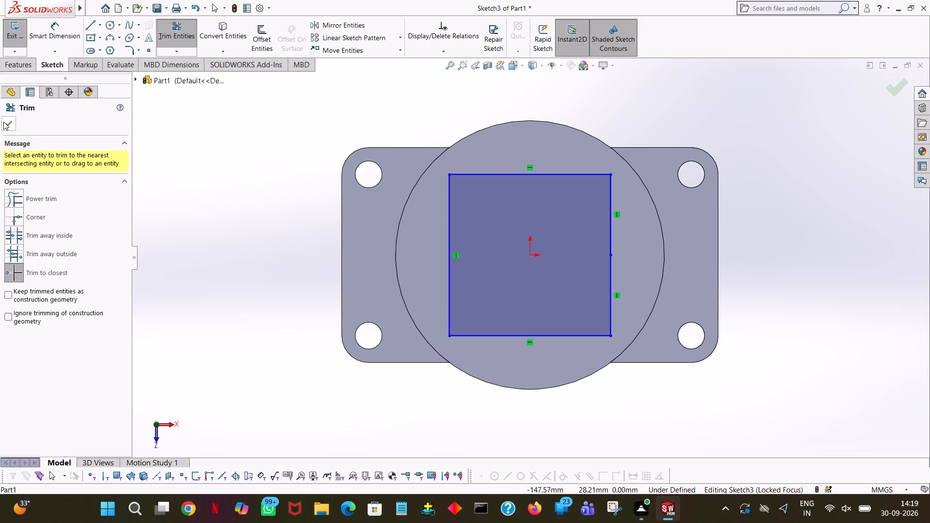
pyautogui.click(3, 122)
pyautogui.click(267, 141)
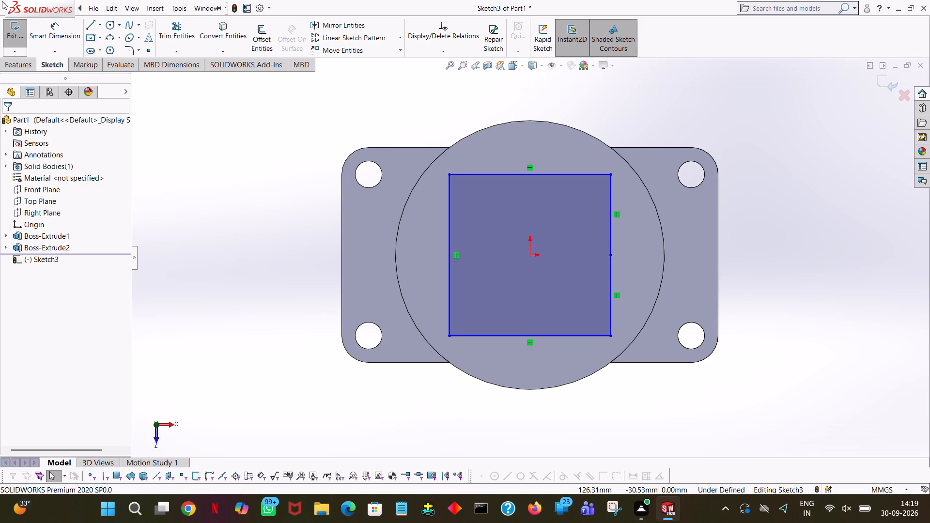
# Add 60 mm Smart Dimensions to the square's upper side and left side.
pyautogui.click(70, 11)
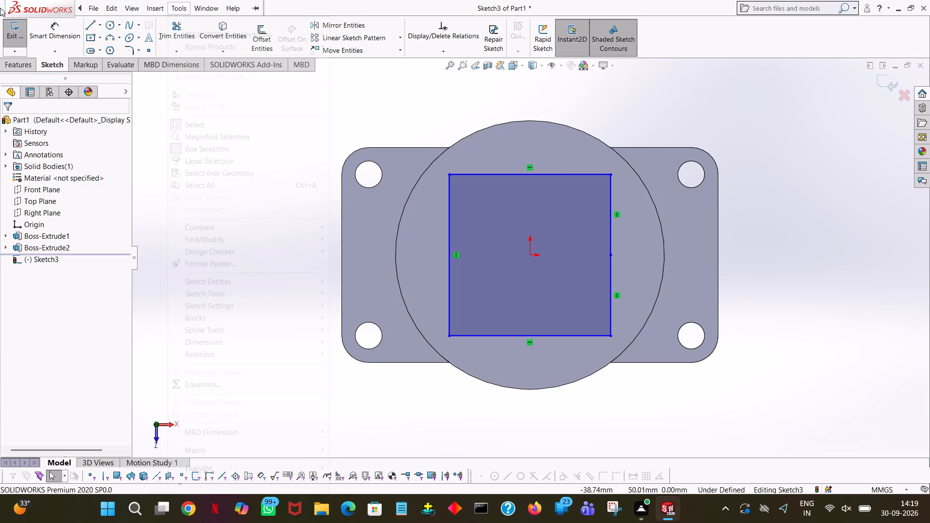
pyautogui.click(37, 23)
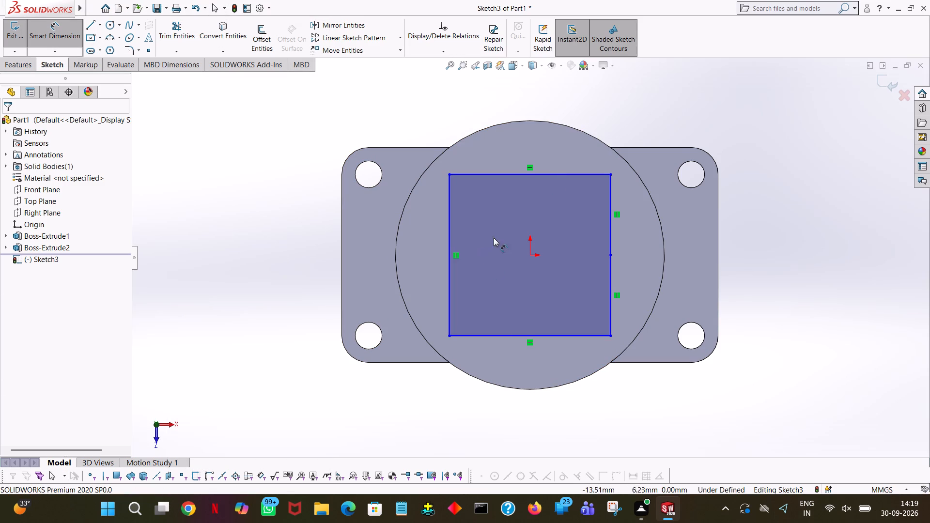
pyautogui.click(511, 174)
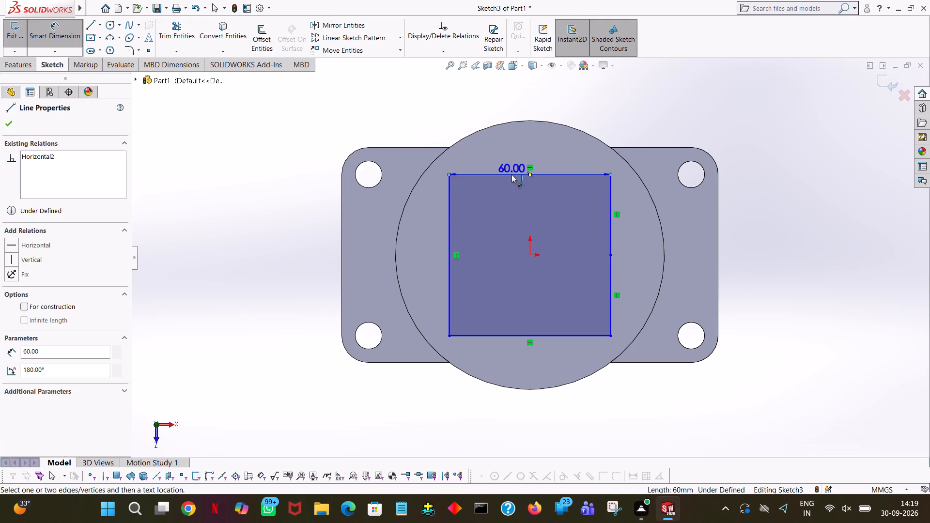
pyautogui.click(541, 103)
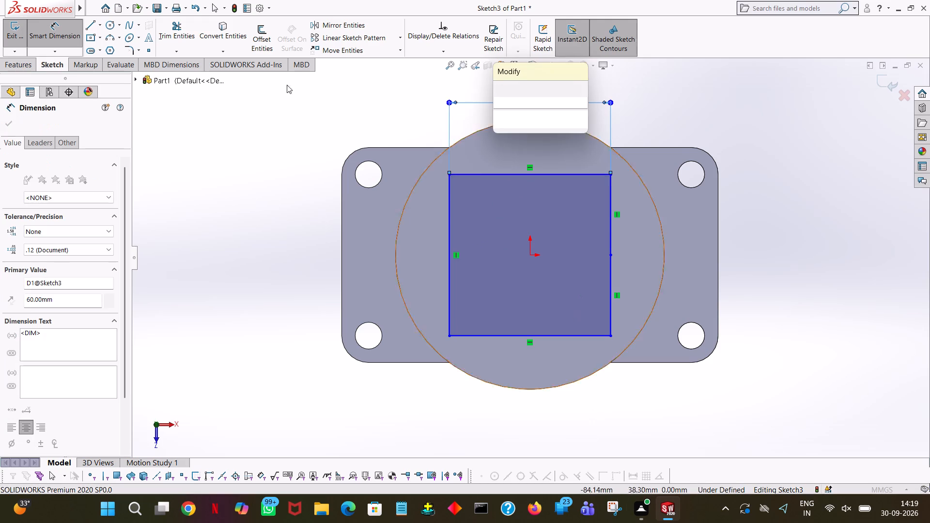
pyautogui.click(503, 93)
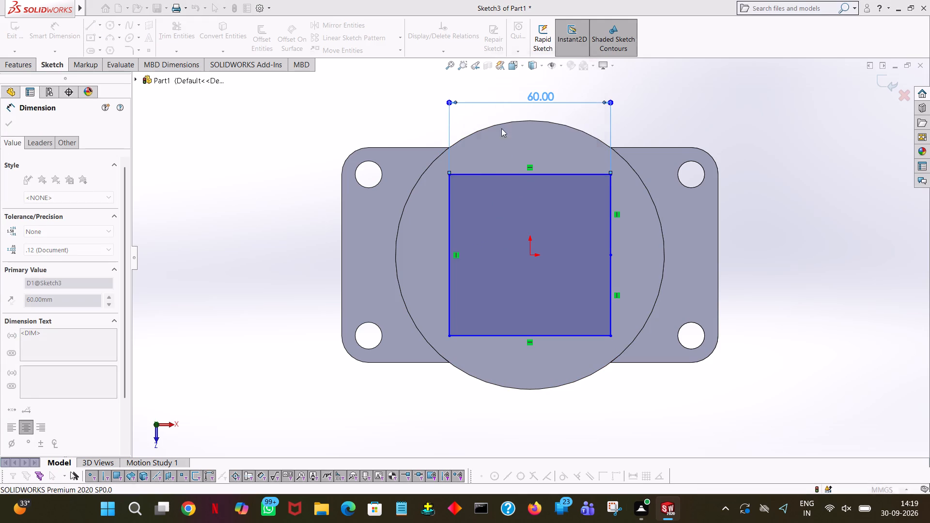
pyautogui.click(191, 165)
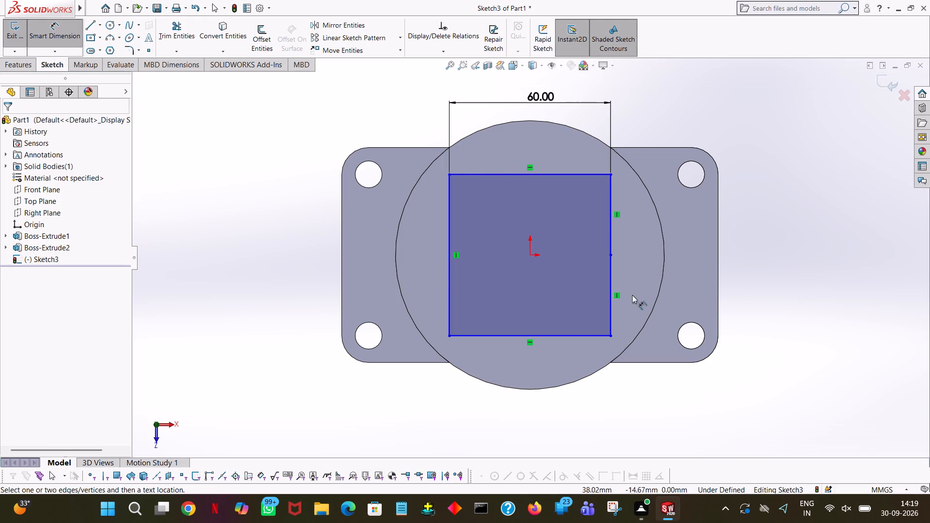
pyautogui.click(447, 277)
pyautogui.click(325, 272)
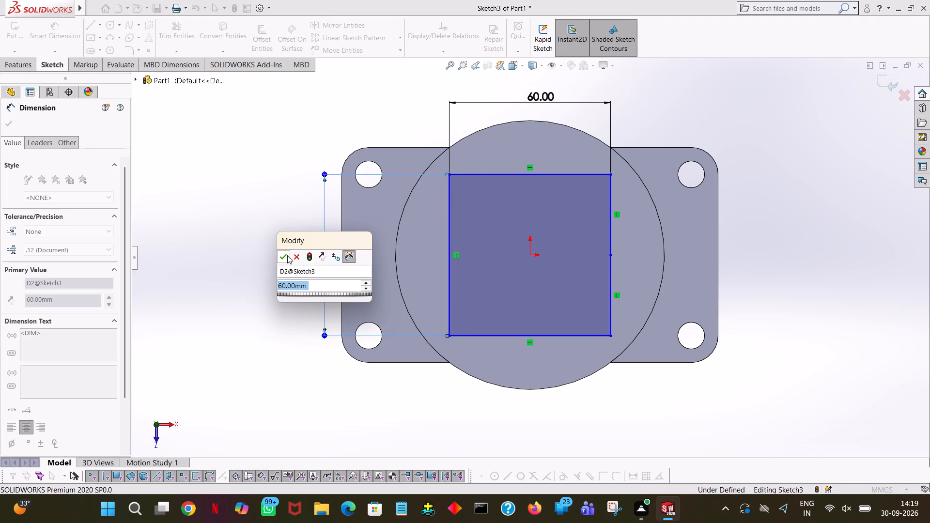
pyautogui.click(286, 256)
pyautogui.click(274, 199)
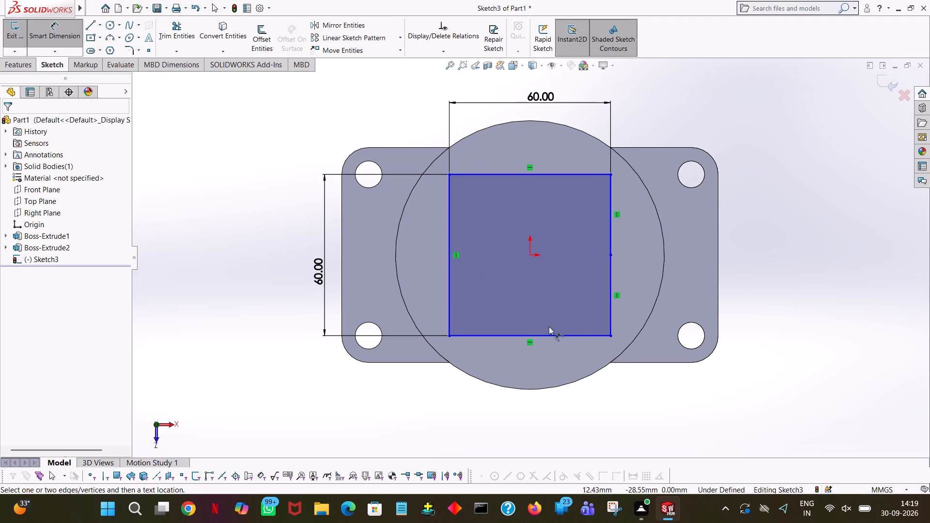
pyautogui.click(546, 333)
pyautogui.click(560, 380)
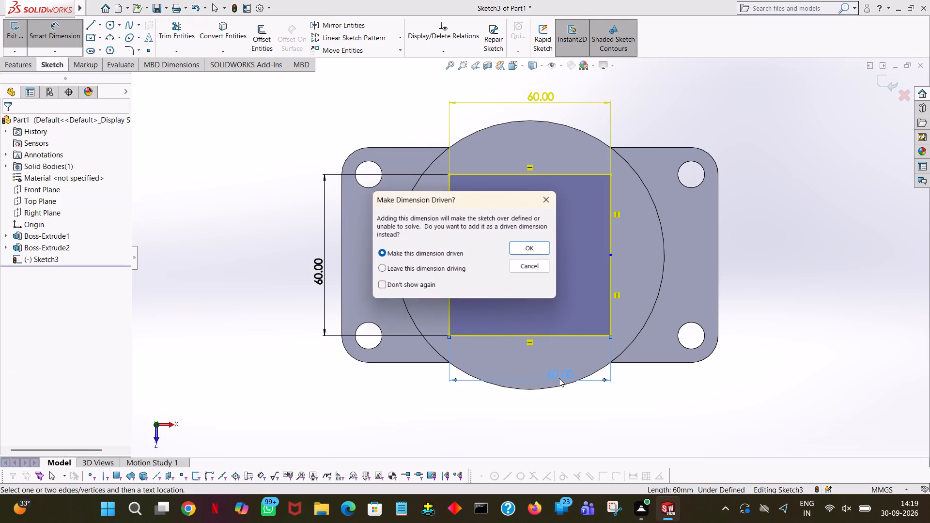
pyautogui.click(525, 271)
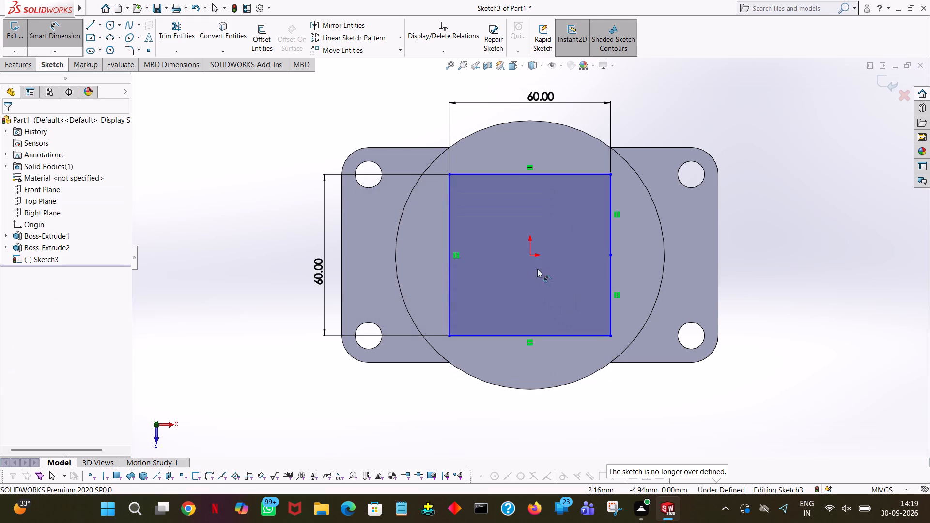
# Locate the square from the origin with 30 mm dimensions to its left side and to its upper side.
pyautogui.click(450, 245)
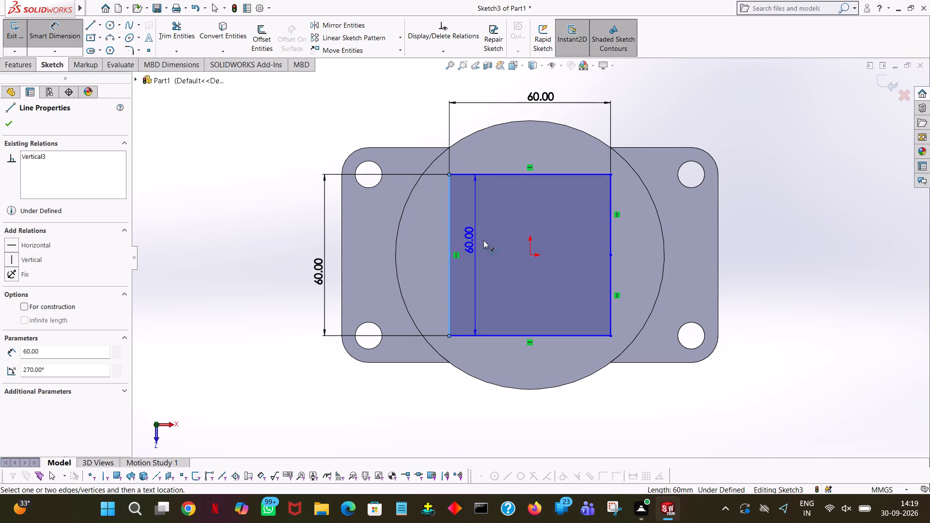
pyautogui.click(529, 254)
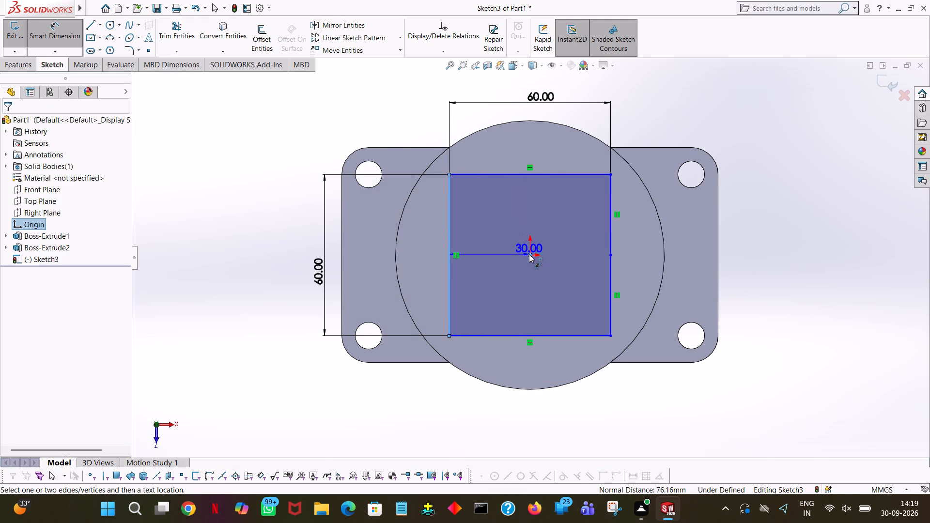
pyautogui.click(533, 397)
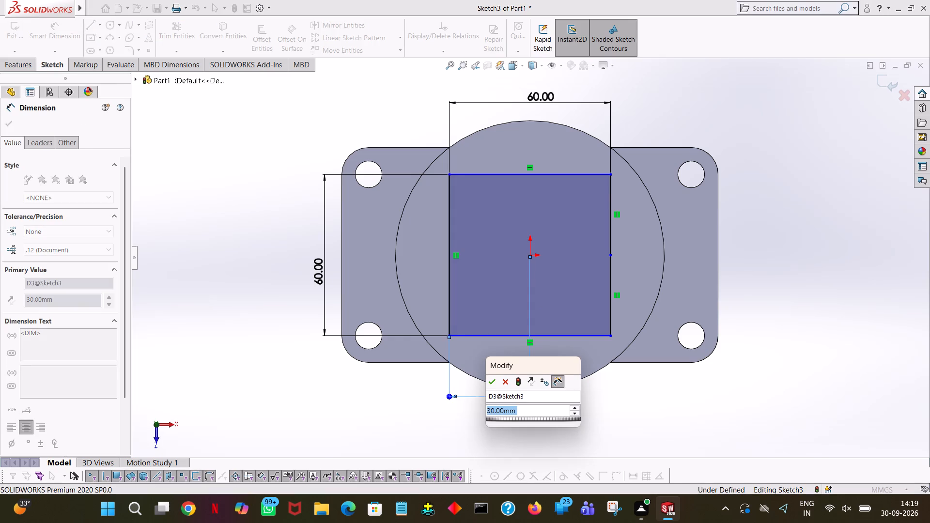
pyautogui.click(489, 384)
pyautogui.click(545, 176)
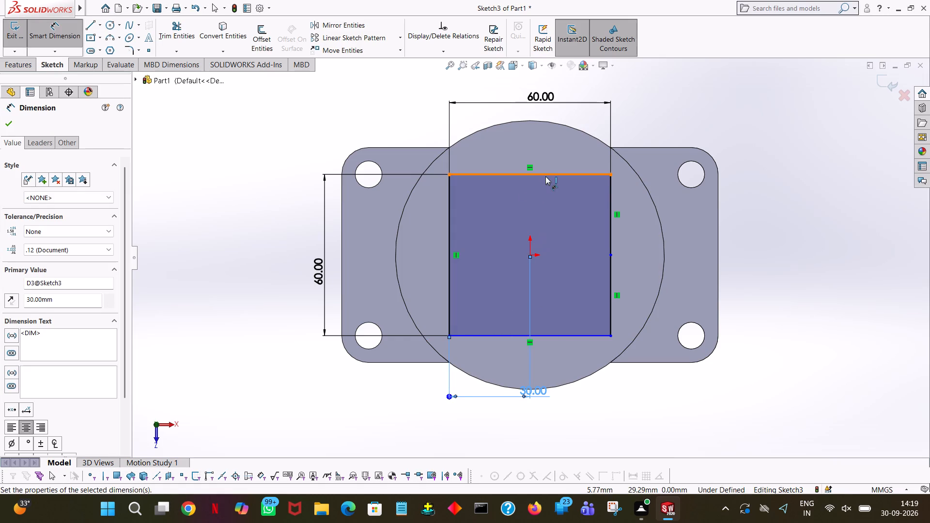
pyautogui.click(530, 253)
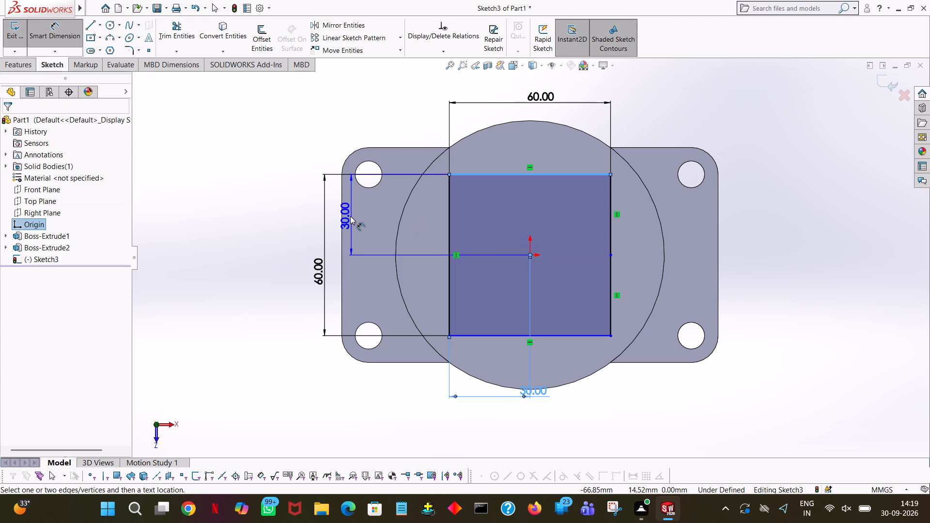
pyautogui.click(350, 216)
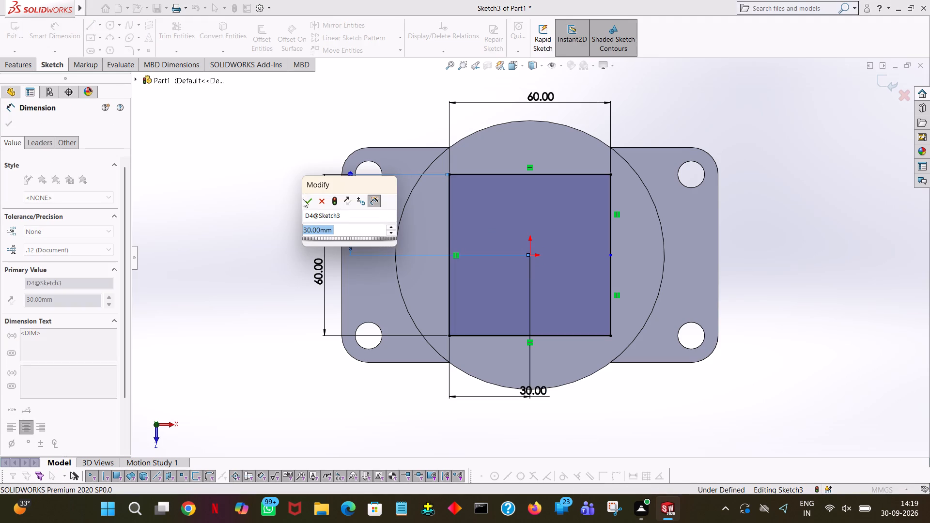
pyautogui.click(305, 204)
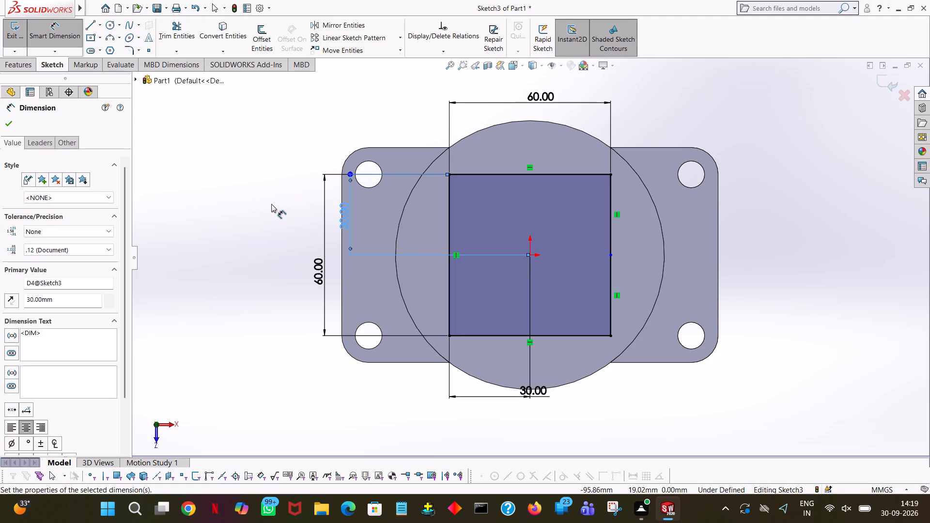
pyautogui.click(271, 204)
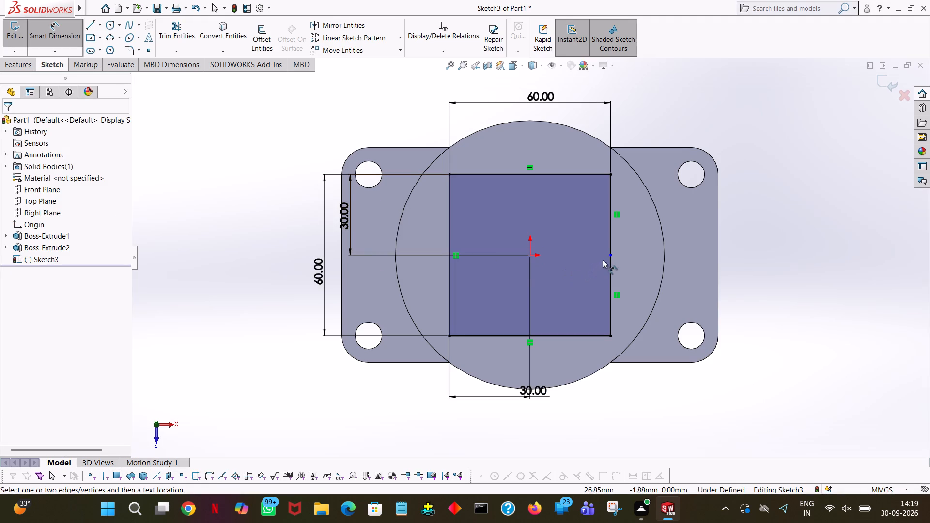
# Add a 30 mm horizontal dimension between the origin and the middle point on the square's right side.
pyautogui.click(609, 255)
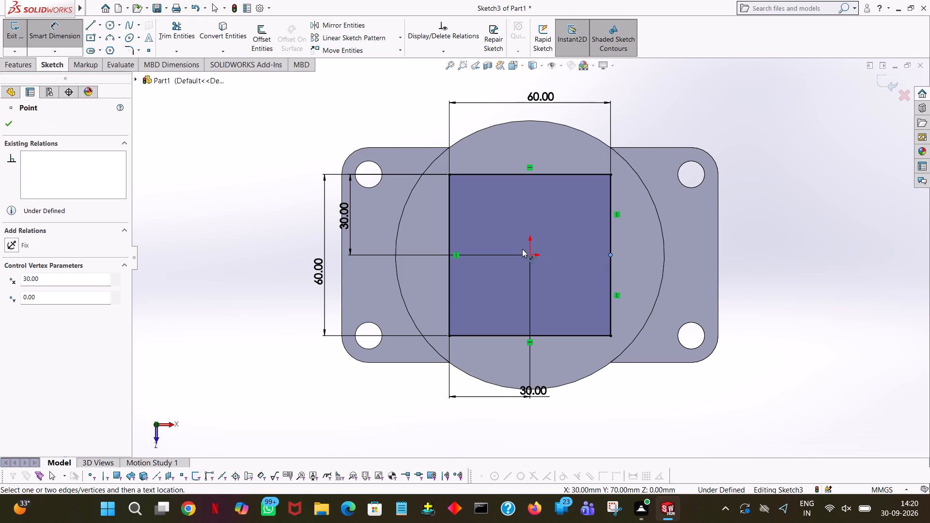
pyautogui.click(527, 252)
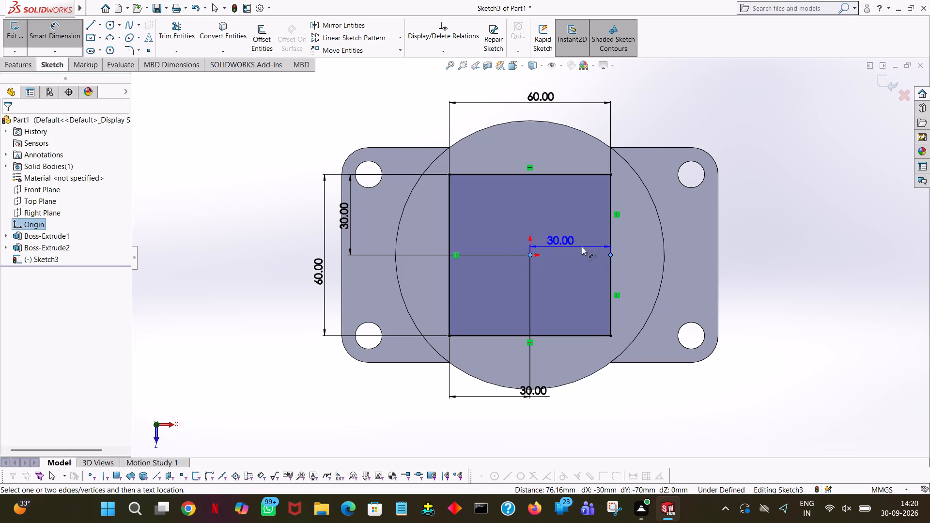
pyautogui.click(604, 154)
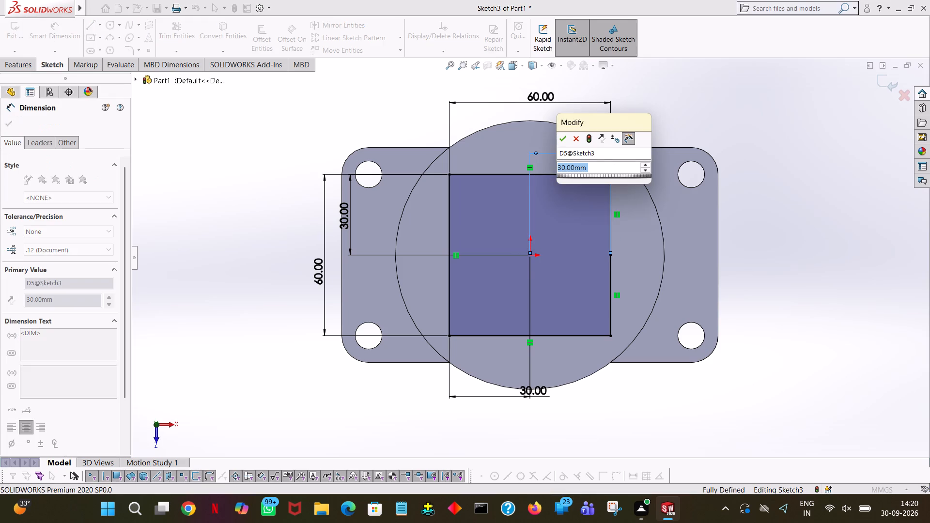
pyautogui.click(561, 134)
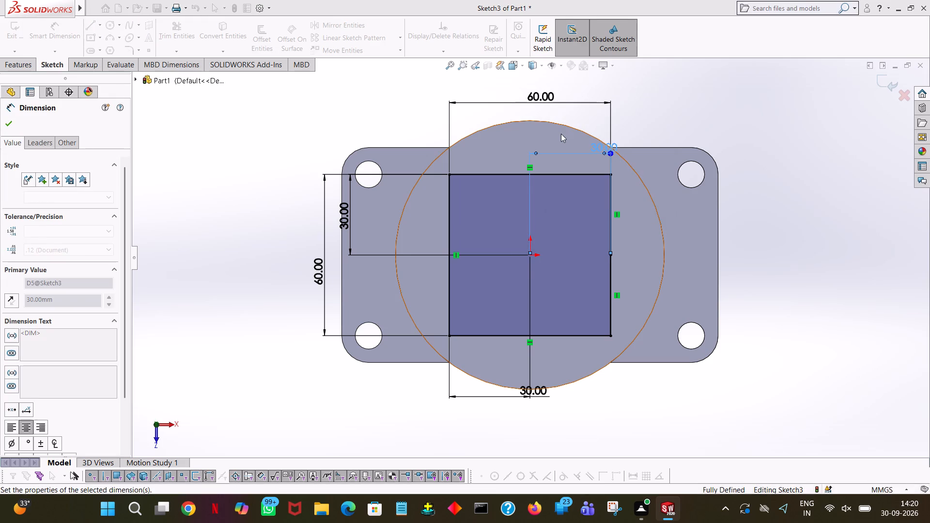
pyautogui.click(786, 126)
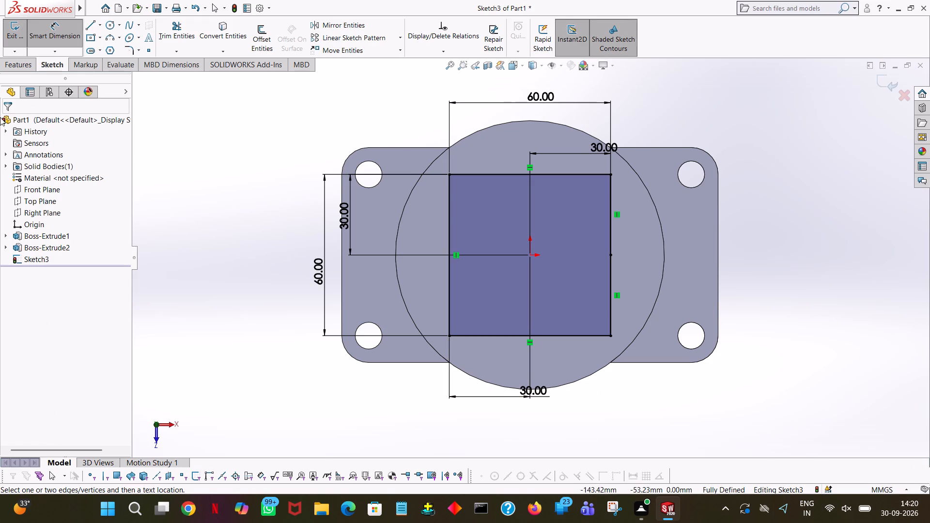
# Cut the square sketch 17 mm deep into the cylinder's top face with a Blind Extruded Cut.
pyautogui.click(24, 64)
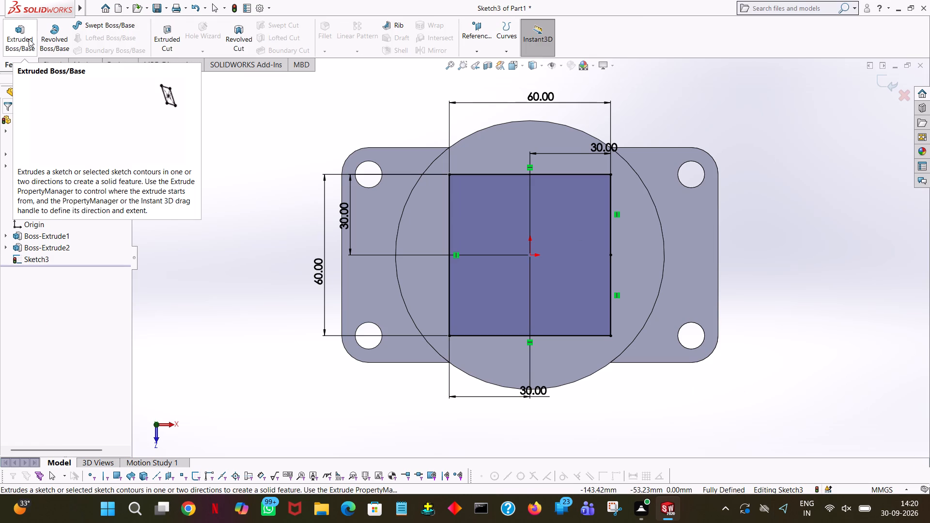
pyautogui.click(170, 41)
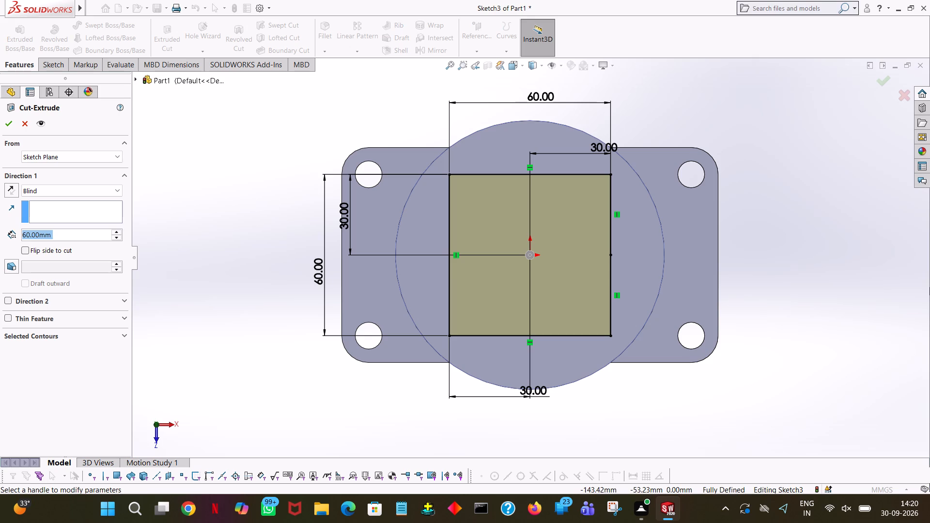
pyautogui.press('1')
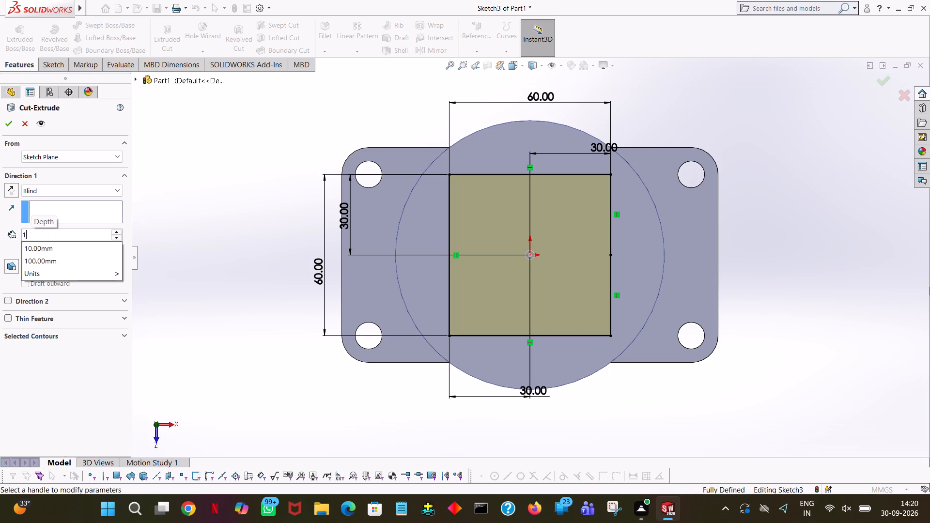
pyautogui.press('7')
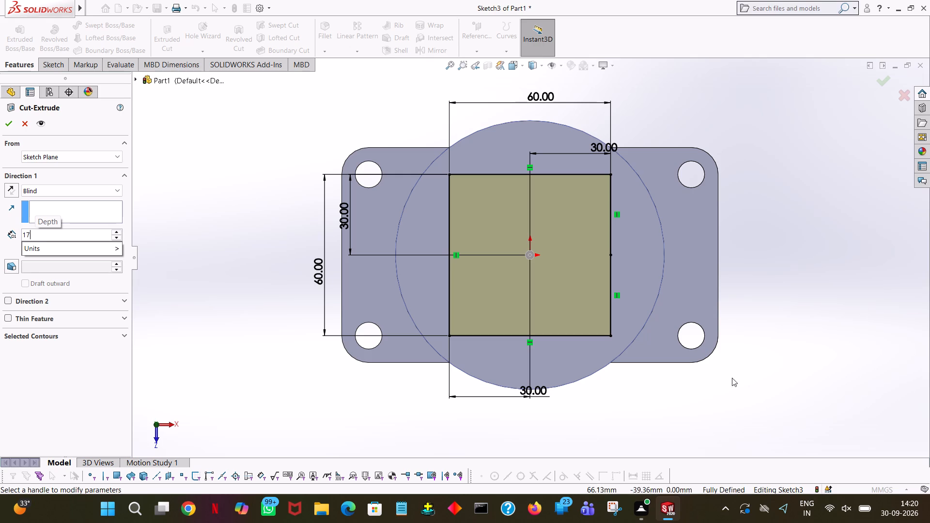
pyautogui.moveTo(784, 354); pyautogui.dragTo(794, 116, button='middle')
pyautogui.moveTo(794, 116); pyautogui.dragTo(789, 191, button='middle')
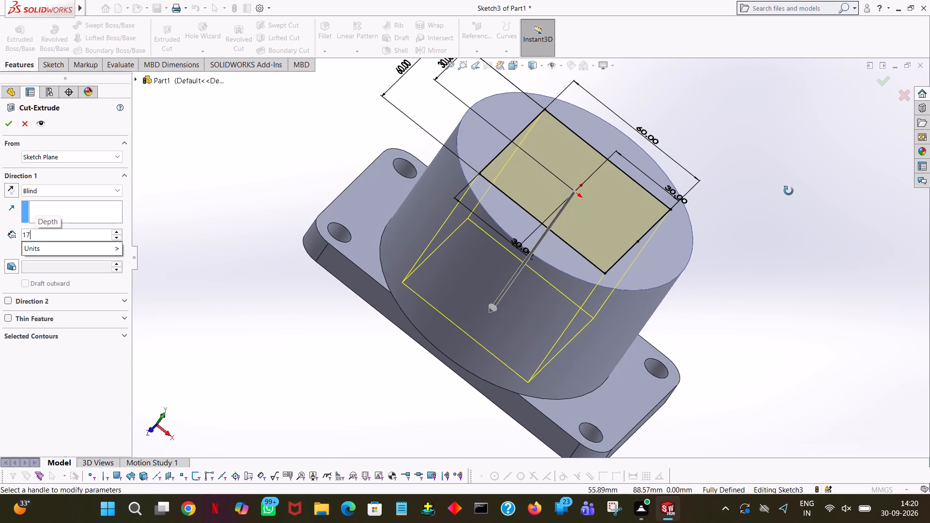
pyautogui.moveTo(789, 191); pyautogui.dragTo(794, 203, button='middle')
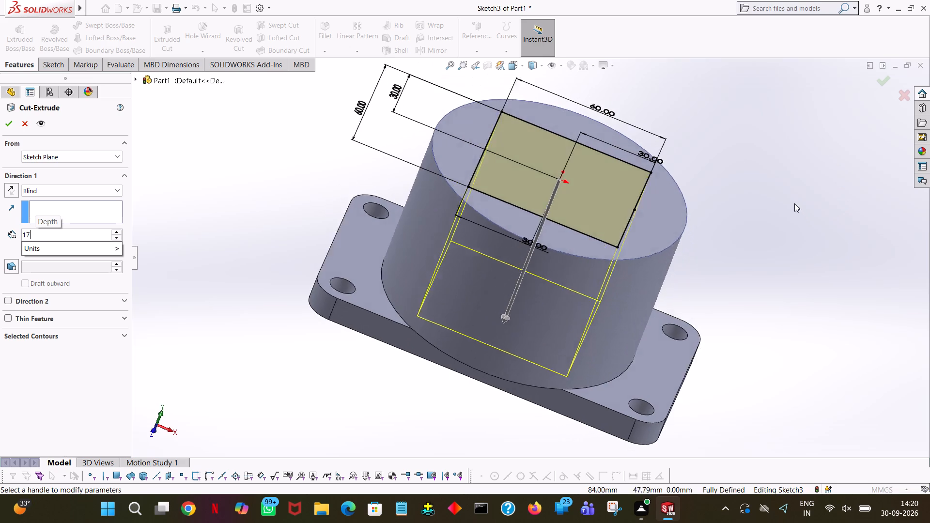
pyautogui.moveTo(794, 203); pyautogui.dragTo(821, 161, button='middle')
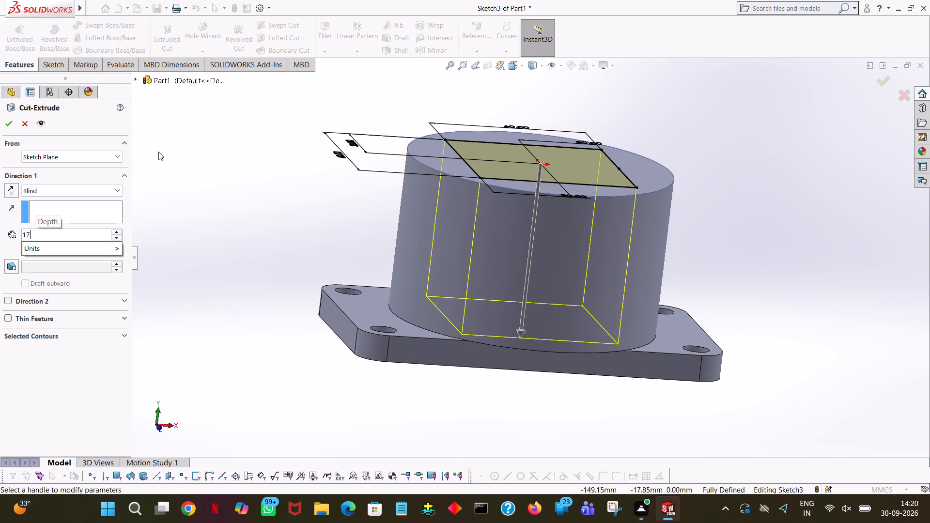
pyautogui.click(276, 215)
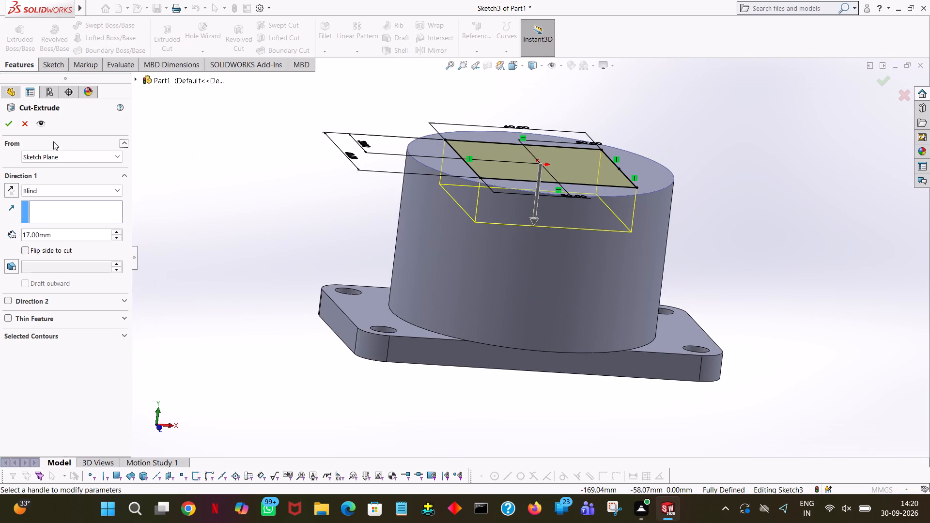
pyautogui.click(4, 124)
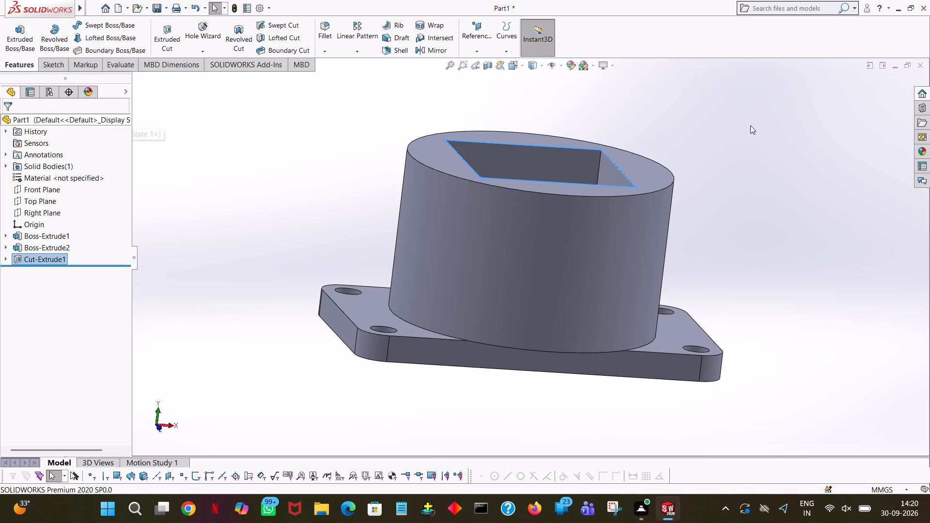
pyautogui.click(737, 172)
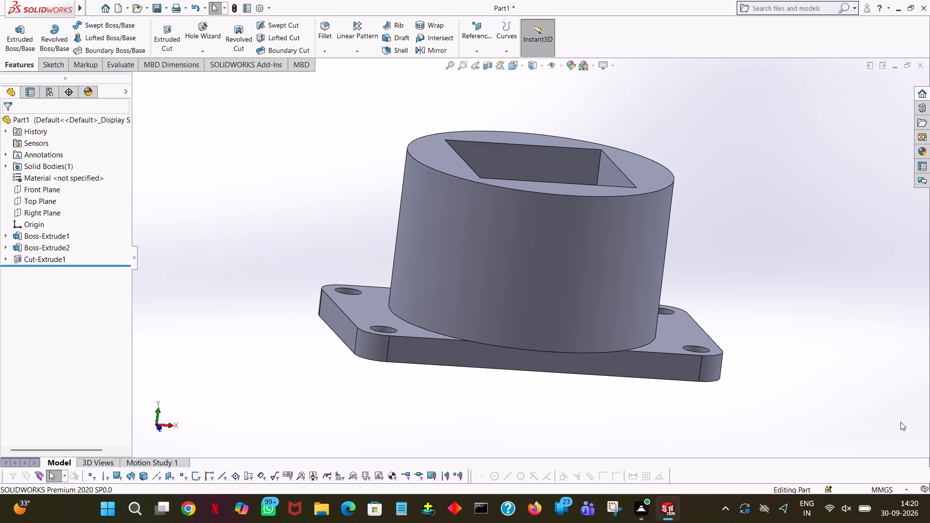
pyautogui.moveTo(787, 210); pyautogui.dragTo(783, 273, button='middle')
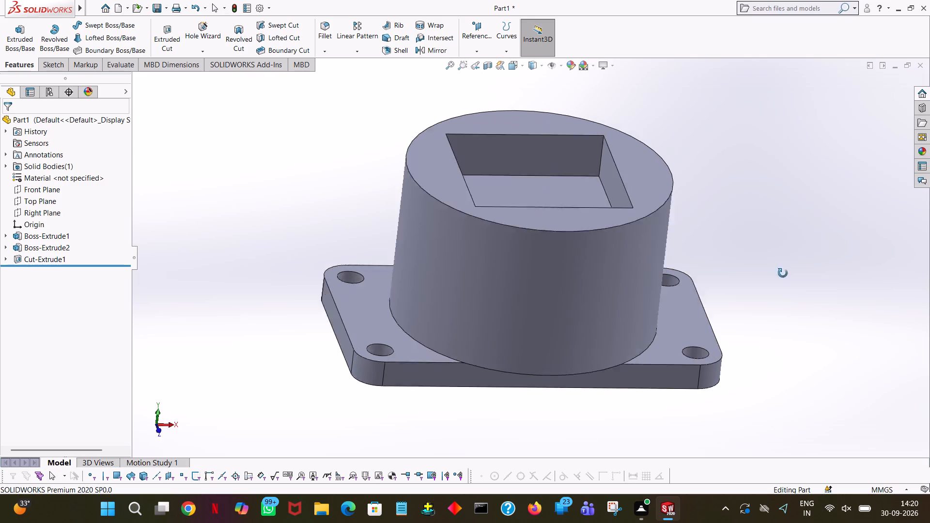
pyautogui.moveTo(783, 273); pyautogui.dragTo(778, 335, button='middle')
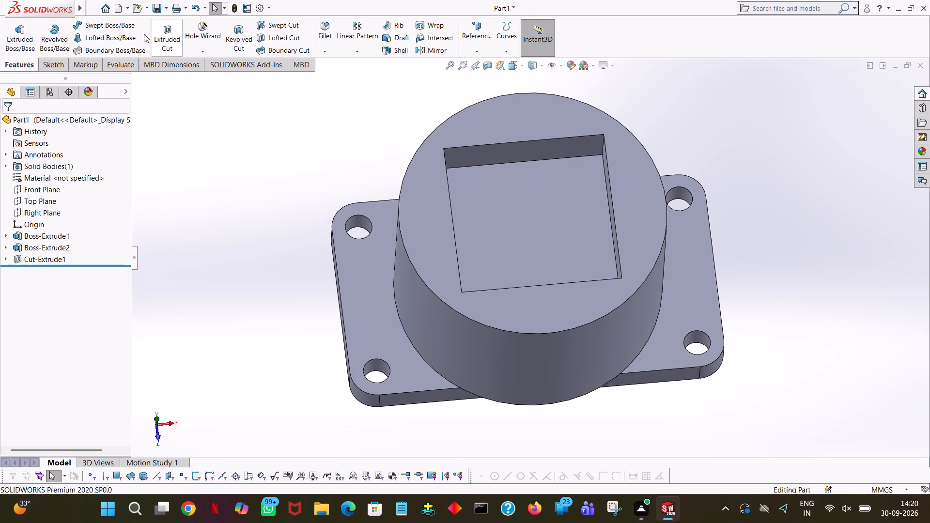
# Start an Extruded Cut sketch on the pocket floor and draw a 15 mm horizontal line from the origin, followed by a 15 mm vertical line upward.
pyautogui.click(157, 30)
pyautogui.click(493, 200)
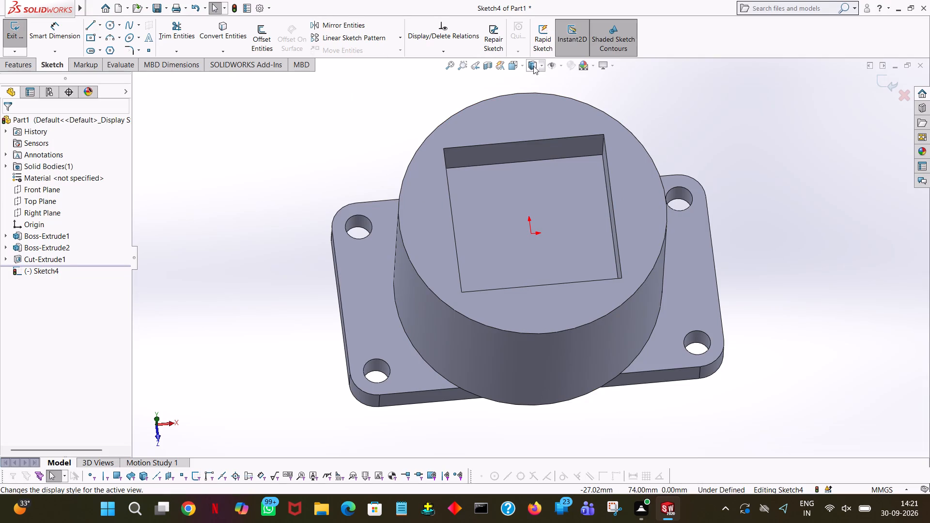
pyautogui.click(524, 64)
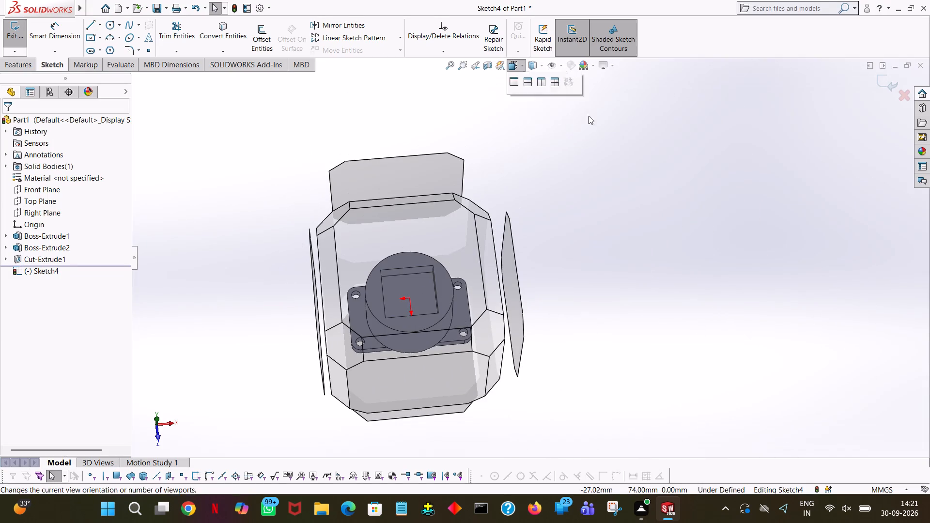
pyautogui.click(564, 115)
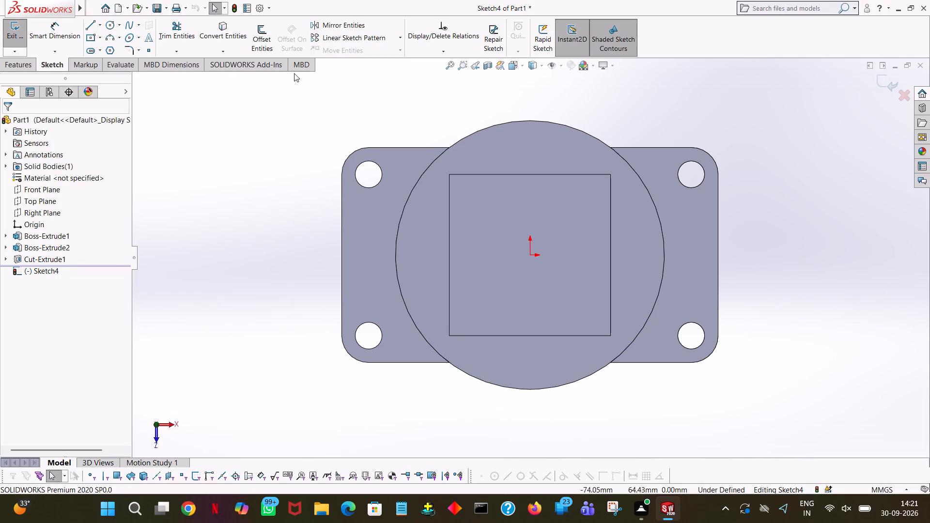
pyautogui.click(88, 29)
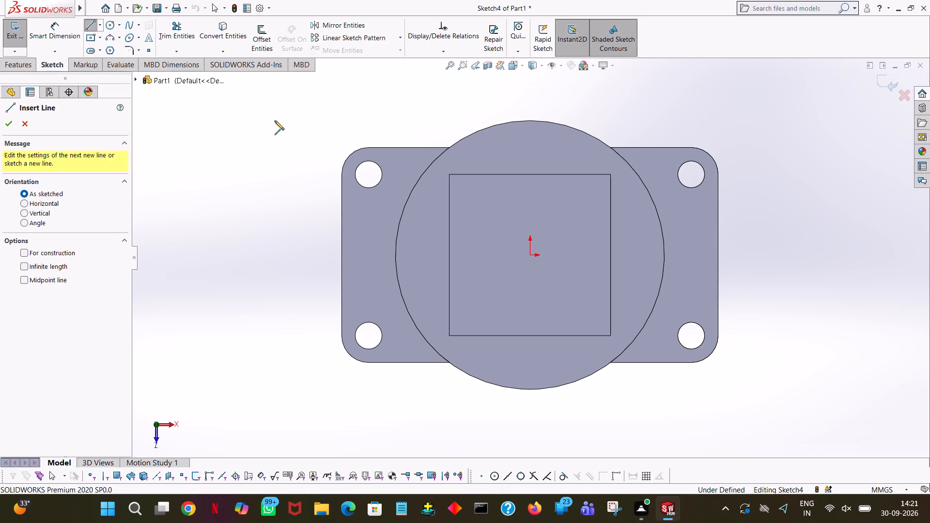
pyautogui.click(528, 255)
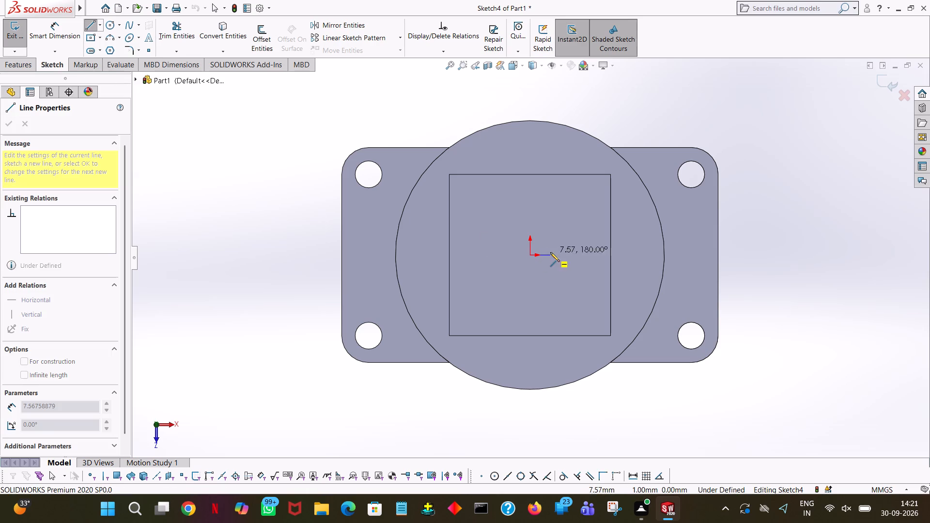
pyautogui.click(579, 257)
pyautogui.write('15')
pyautogui.press('Return')
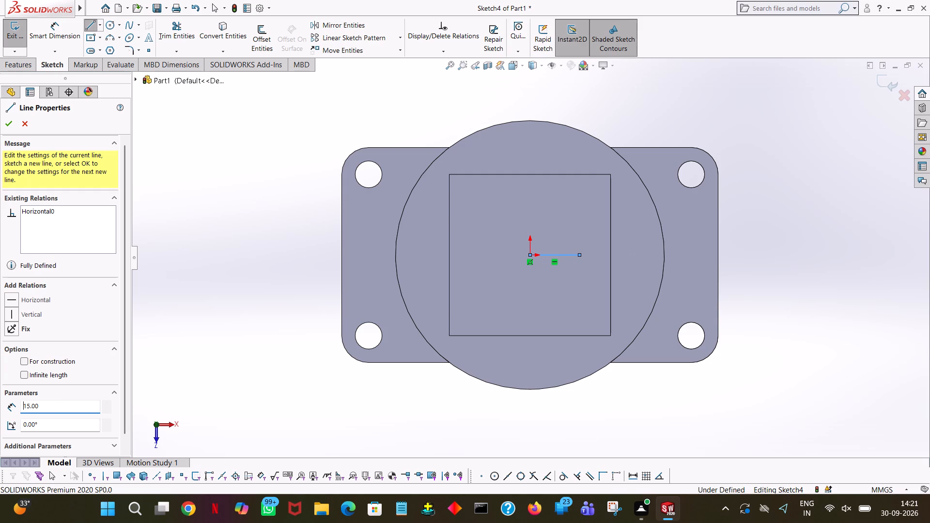
pyautogui.click(572, 207)
pyautogui.write('15')
pyautogui.press('Return')
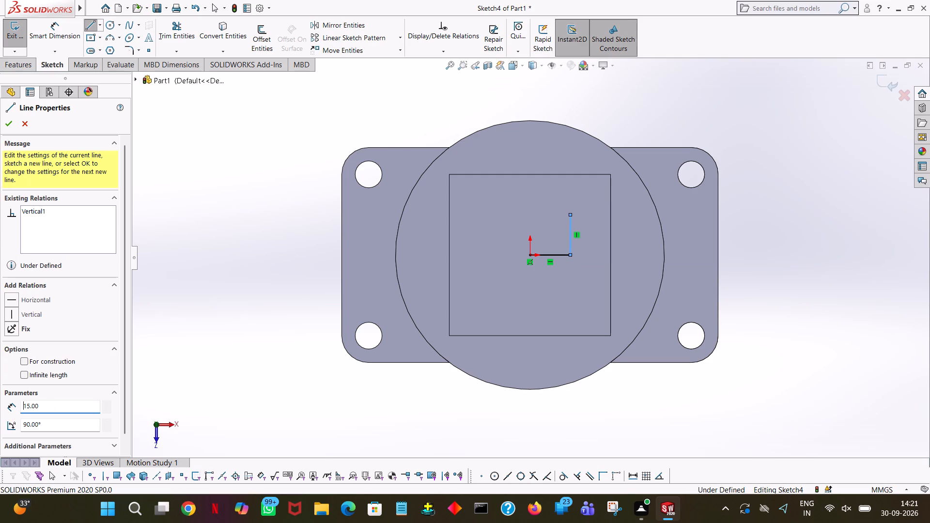
# Continue the line chain with 30 mm top, left and bottom sides, closing it at the first line's outer end to form a 30 mm square.
pyautogui.click(464, 214)
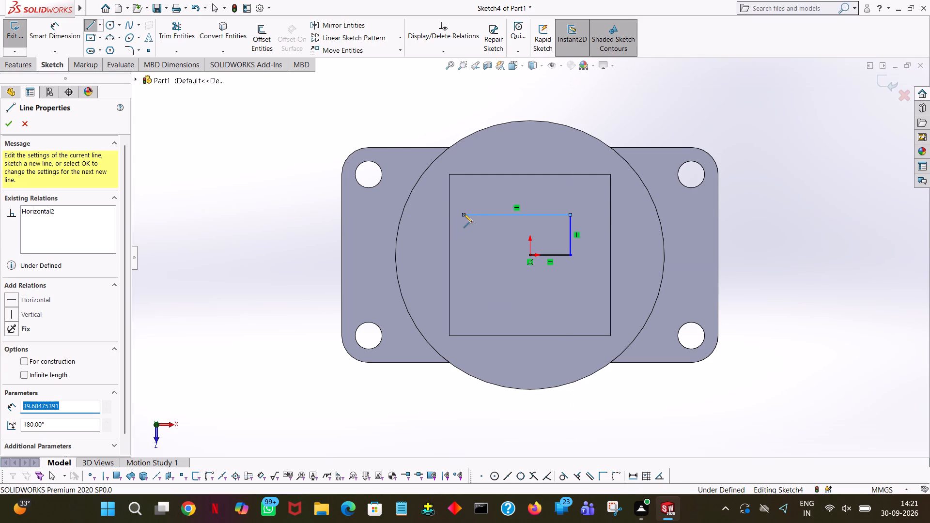
pyautogui.write('30')
pyautogui.press('Return')
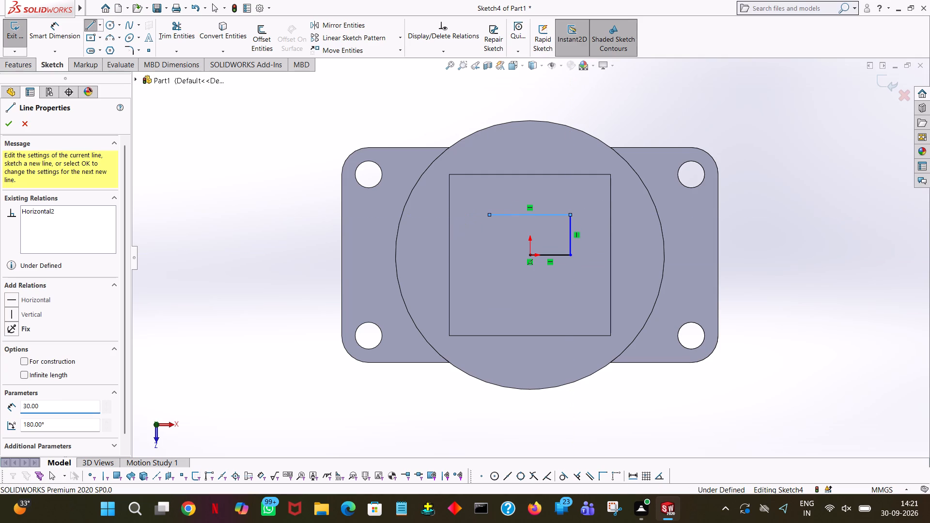
pyautogui.click(491, 312)
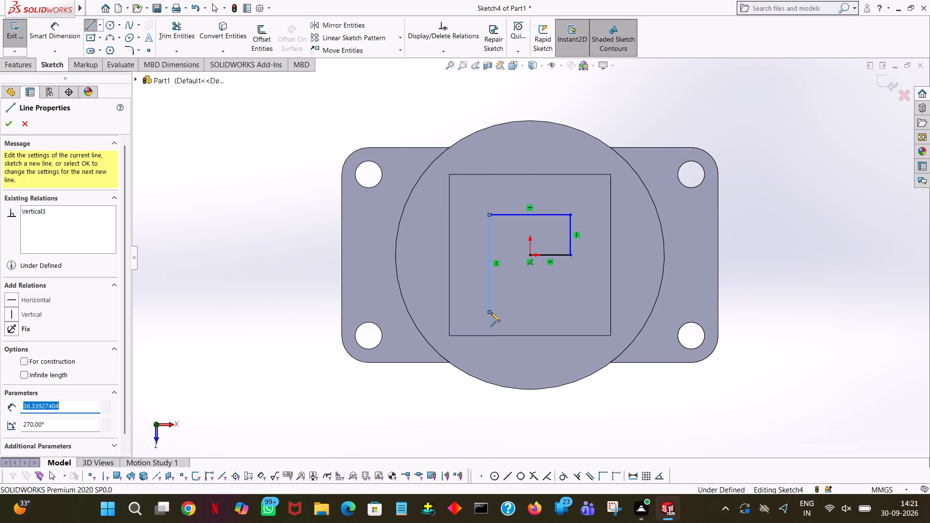
pyautogui.write('30')
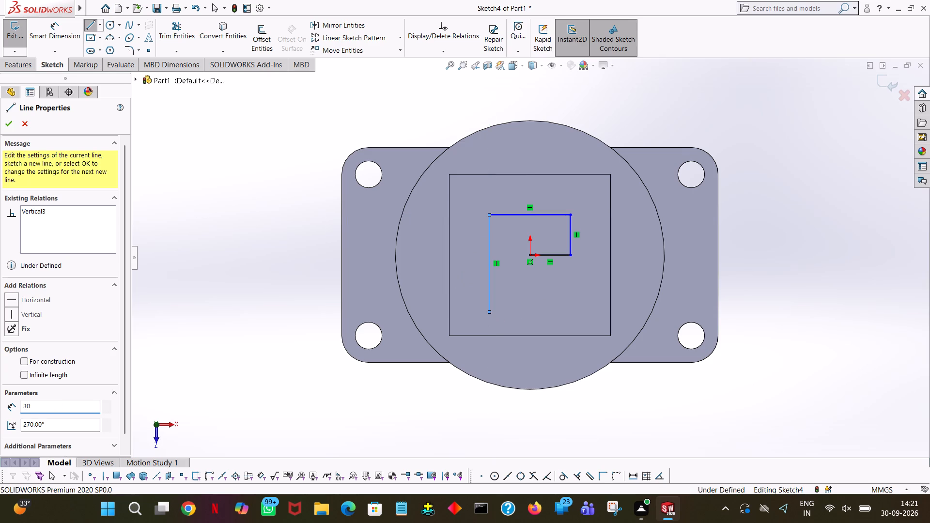
pyautogui.press('Return')
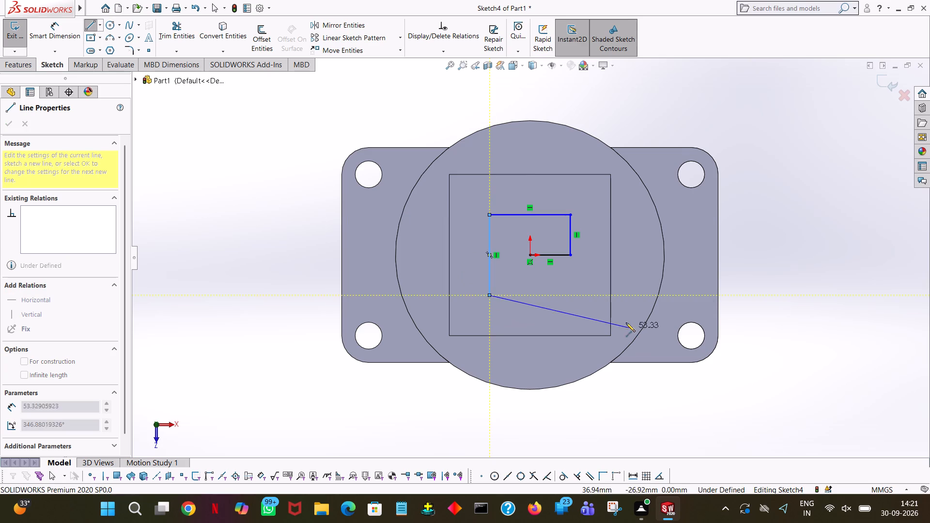
pyautogui.click(570, 295)
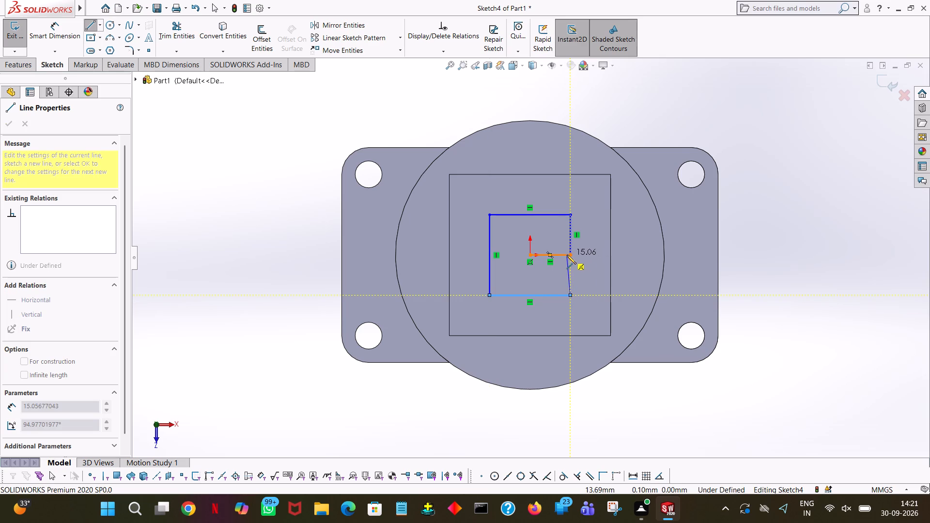
pyautogui.click(569, 252)
pyautogui.rightClick(569, 252)
pyautogui.click(598, 261)
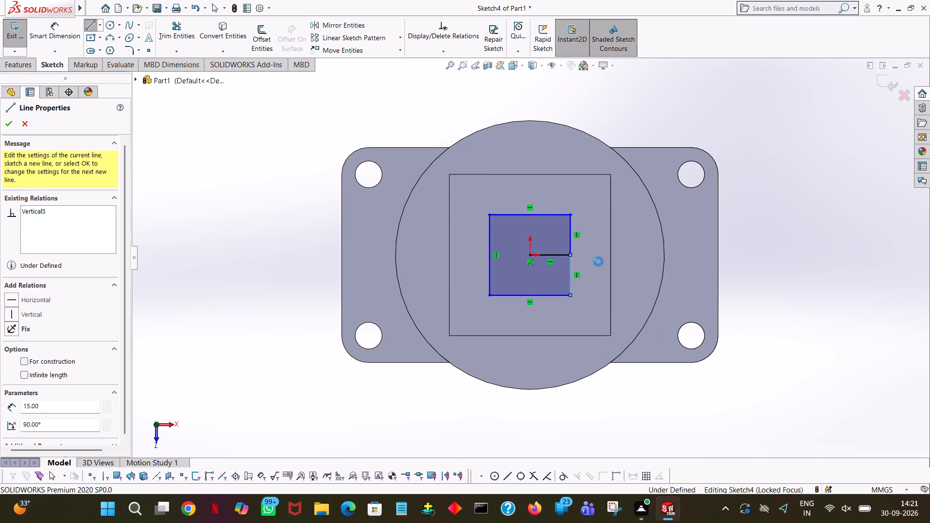
# Trim away the 15 mm horizontal line between the origin and the square's right side.
pyautogui.click(337, 78)
pyautogui.click(186, 38)
pyautogui.click(552, 257)
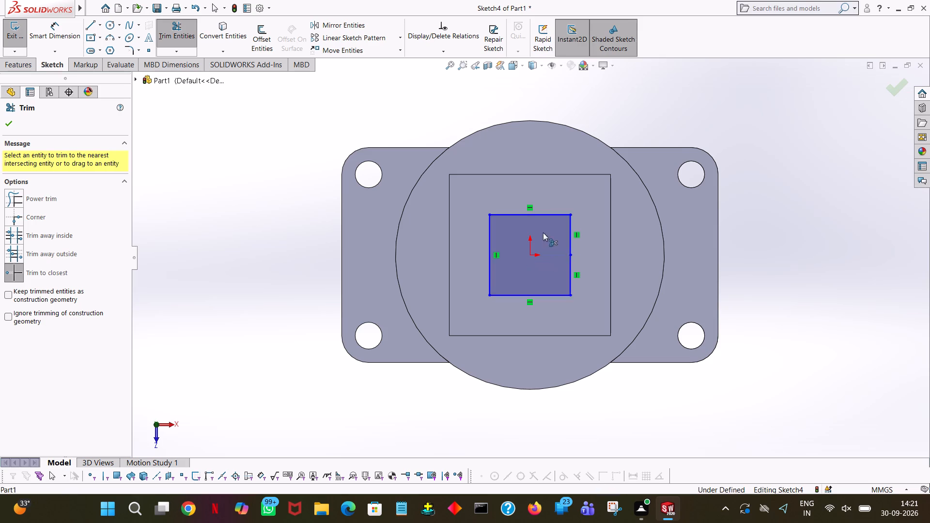
pyautogui.click(9, 121)
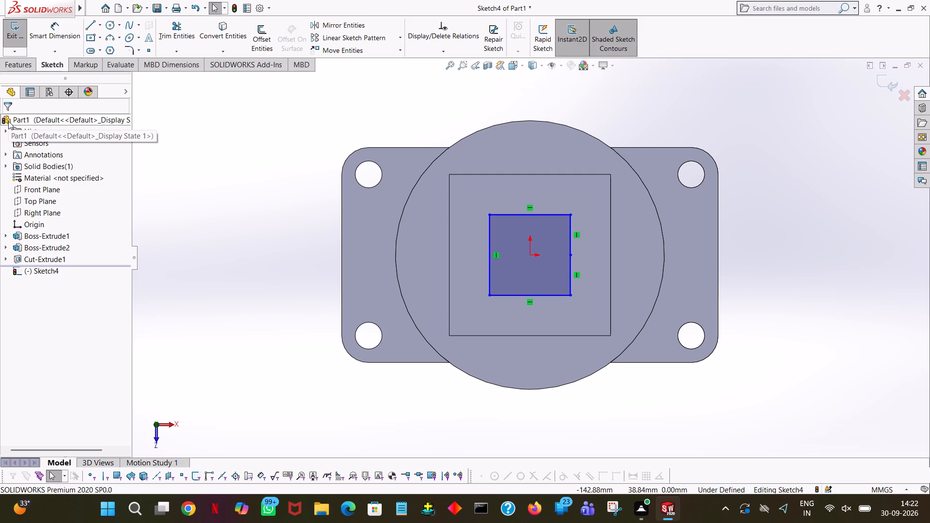
# Set up a Blind Extruded Cut from the 30 mm square with draft turned on and its angle raised to 9 degrees.
pyautogui.moveTo(712, 410); pyautogui.dragTo(716, 322, button='middle')
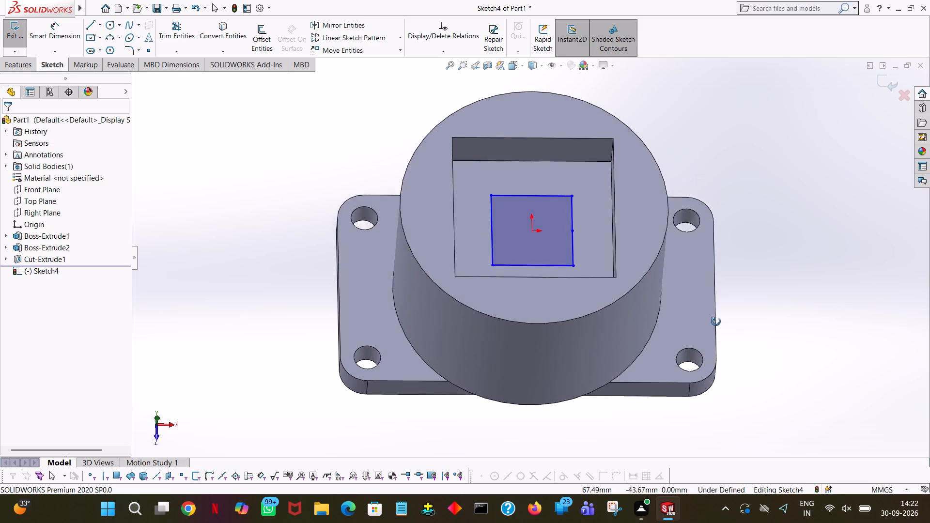
pyautogui.moveTo(716, 322); pyautogui.dragTo(716, 277, button='middle')
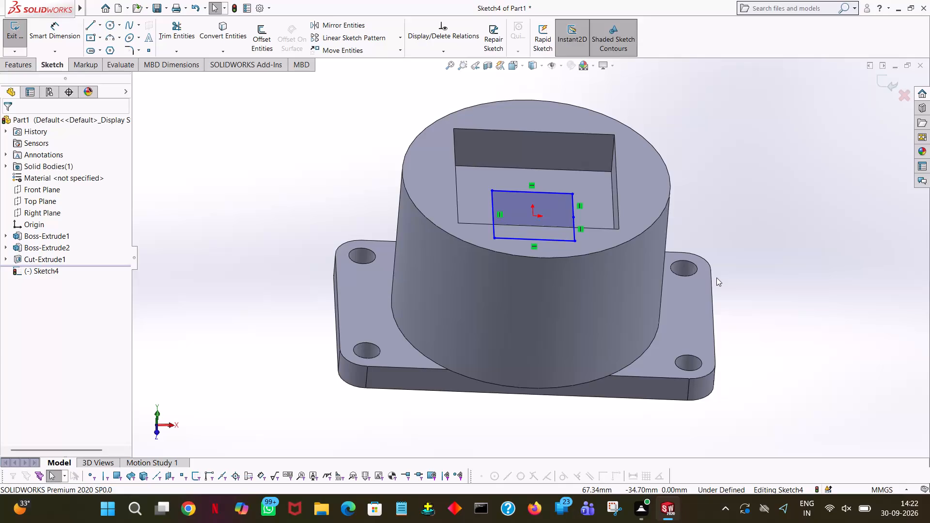
pyautogui.moveTo(718, 278); pyautogui.dragTo(720, 197, button='middle')
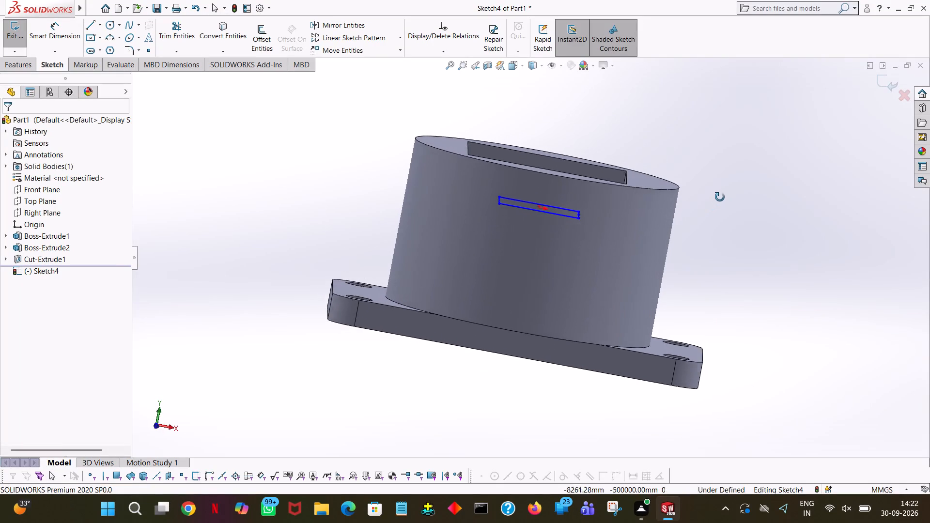
pyautogui.moveTo(720, 197); pyautogui.dragTo(708, 329, button='middle')
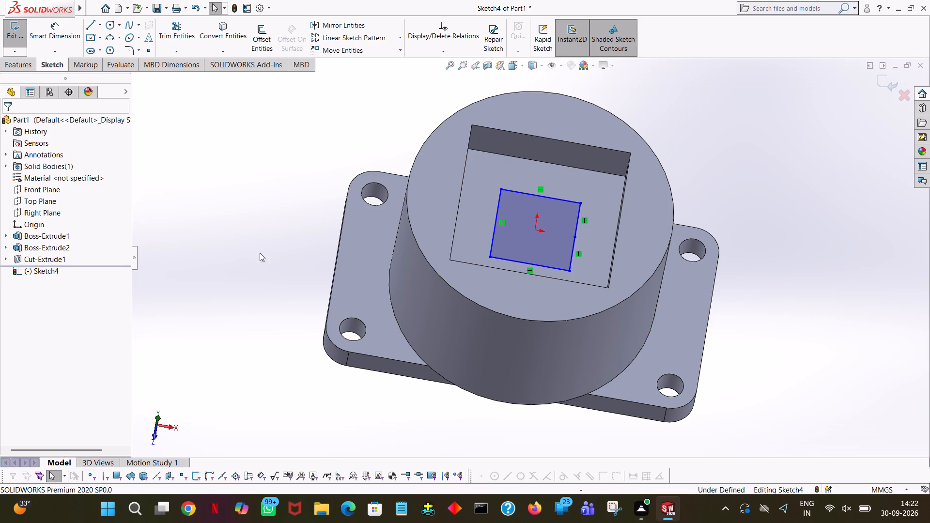
pyautogui.click(13, 67)
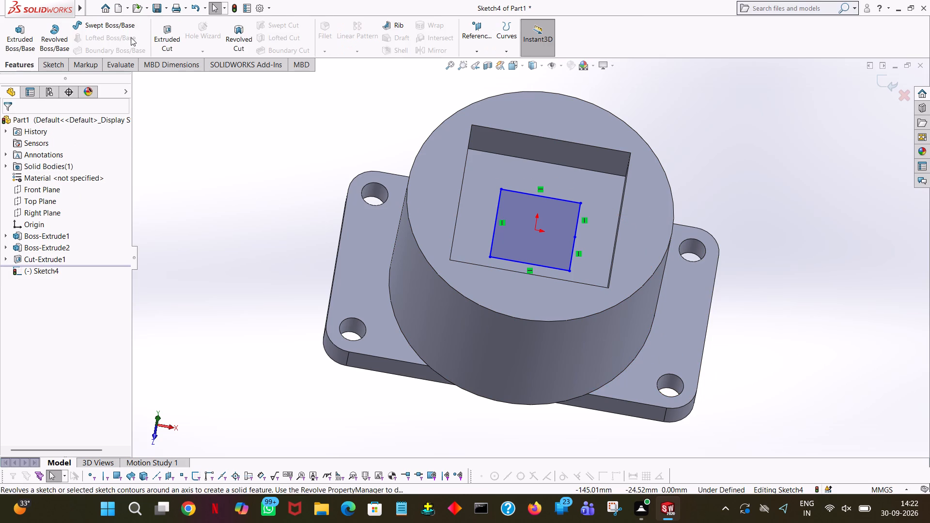
pyautogui.click(168, 37)
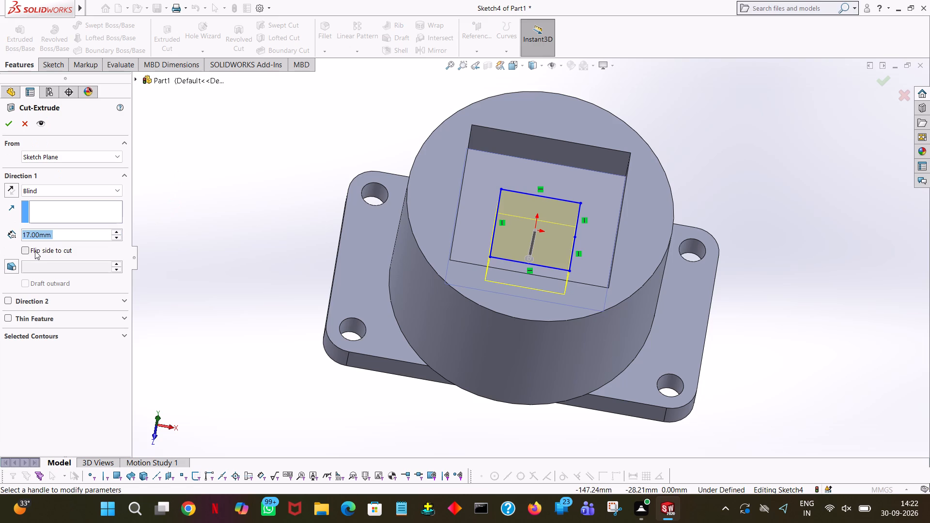
pyautogui.click(15, 268)
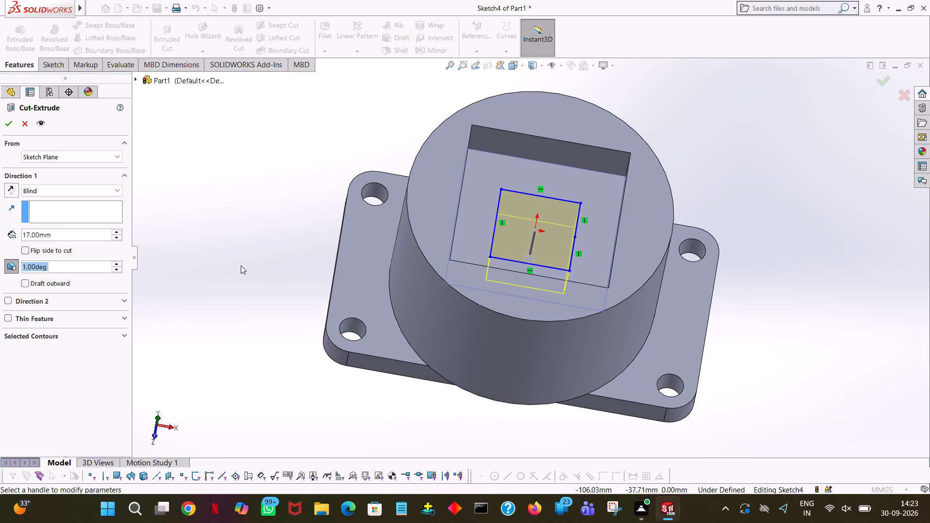
pyautogui.moveTo(241, 265); pyautogui.dragTo(253, 123, button='middle')
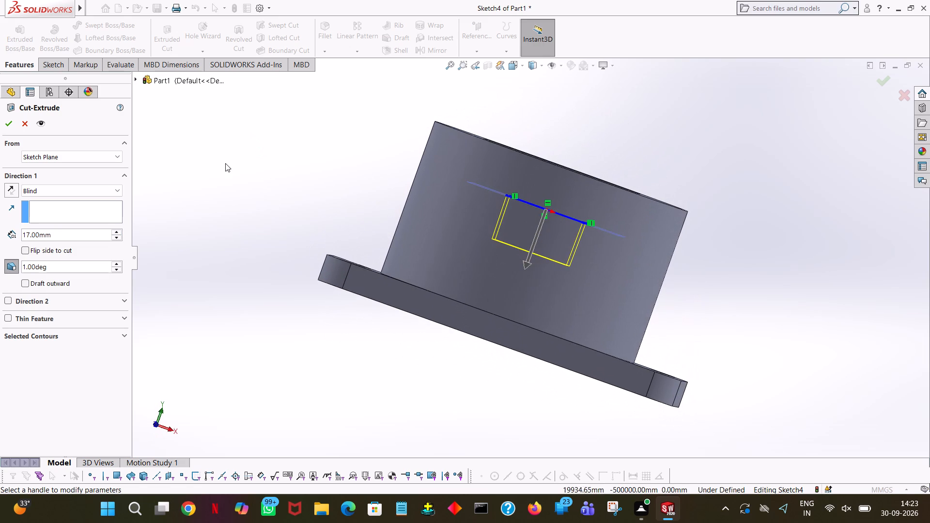
pyautogui.tripleClick(116, 261)
pyautogui.tripleClick(116, 261)
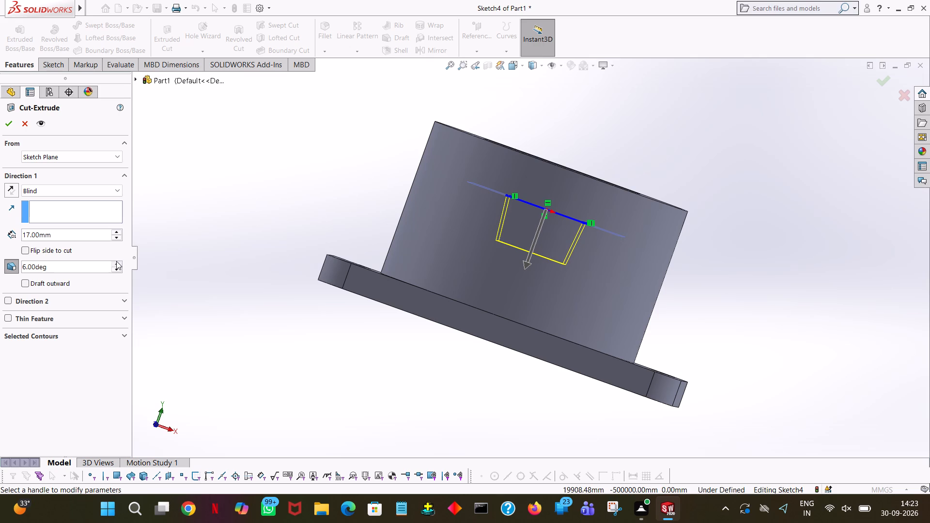
pyautogui.click(116, 261)
pyautogui.click(116, 261)
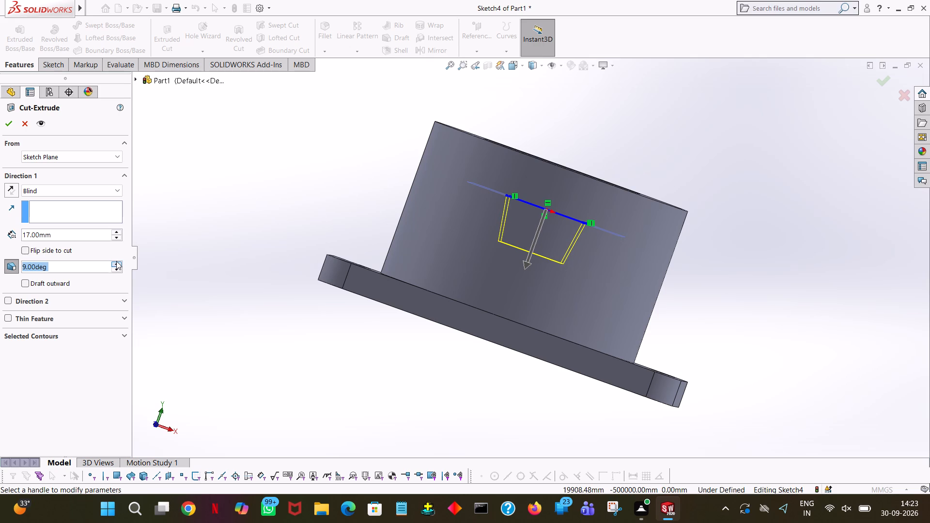
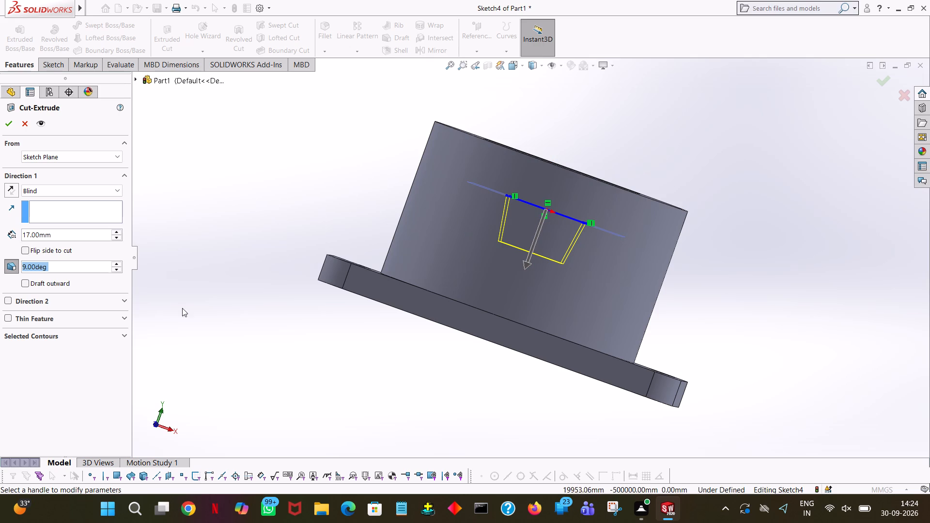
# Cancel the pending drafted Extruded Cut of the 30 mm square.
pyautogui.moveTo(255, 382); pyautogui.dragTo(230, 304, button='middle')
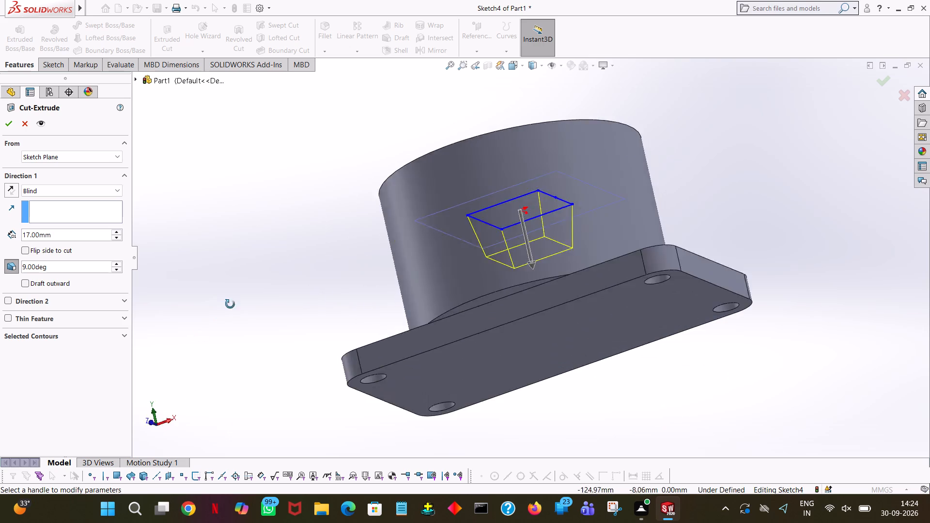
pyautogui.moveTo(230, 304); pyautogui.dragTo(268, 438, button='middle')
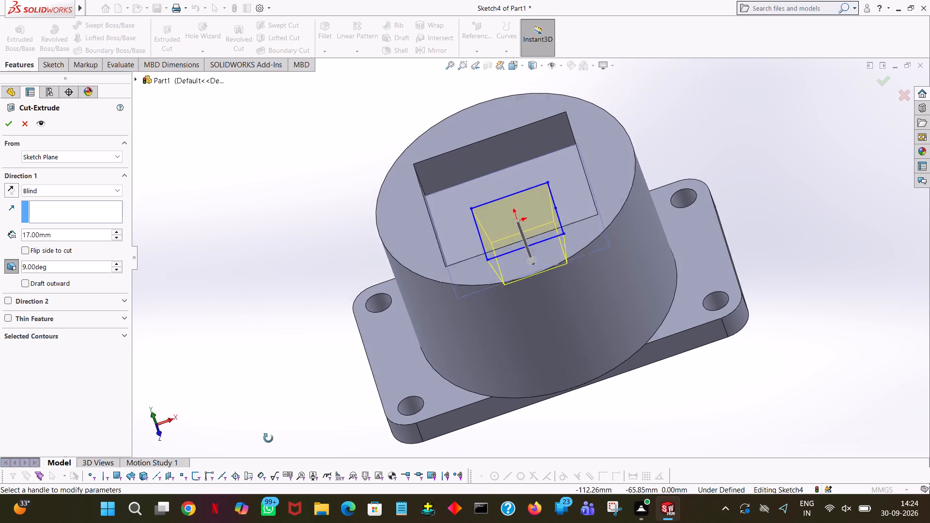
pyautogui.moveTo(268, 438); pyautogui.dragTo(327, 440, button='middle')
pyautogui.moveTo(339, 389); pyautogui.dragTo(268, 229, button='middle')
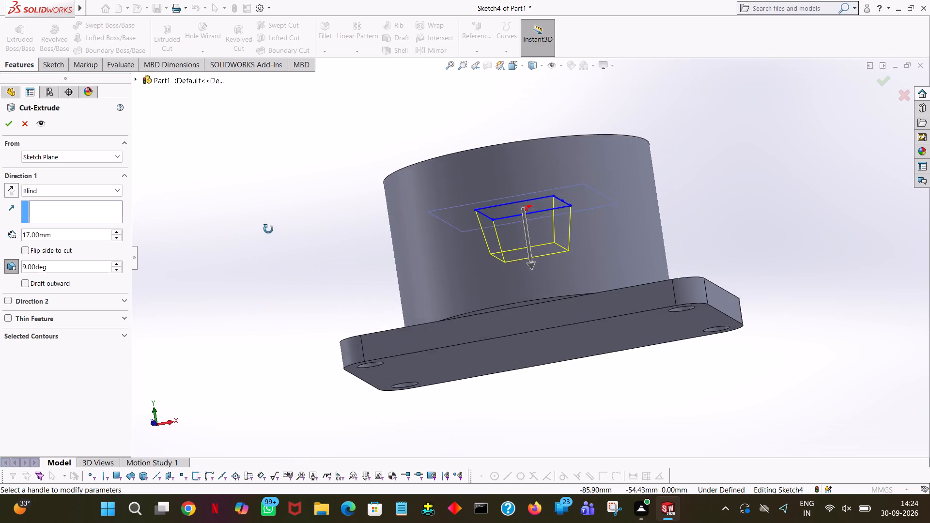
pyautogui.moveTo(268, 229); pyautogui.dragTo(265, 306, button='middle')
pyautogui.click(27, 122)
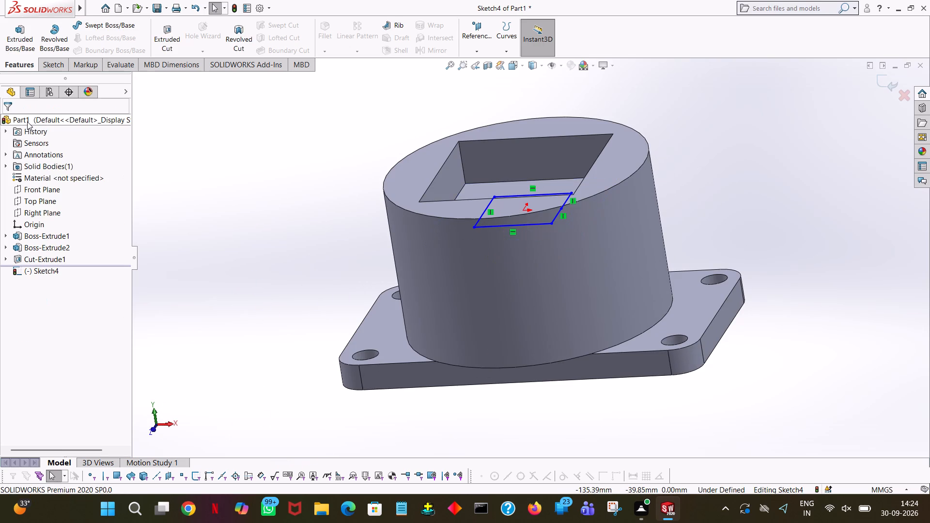
# View the sketch from above and trim away every line of the 30 mm square.
pyautogui.moveTo(248, 169); pyautogui.dragTo(256, 334, button='middle')
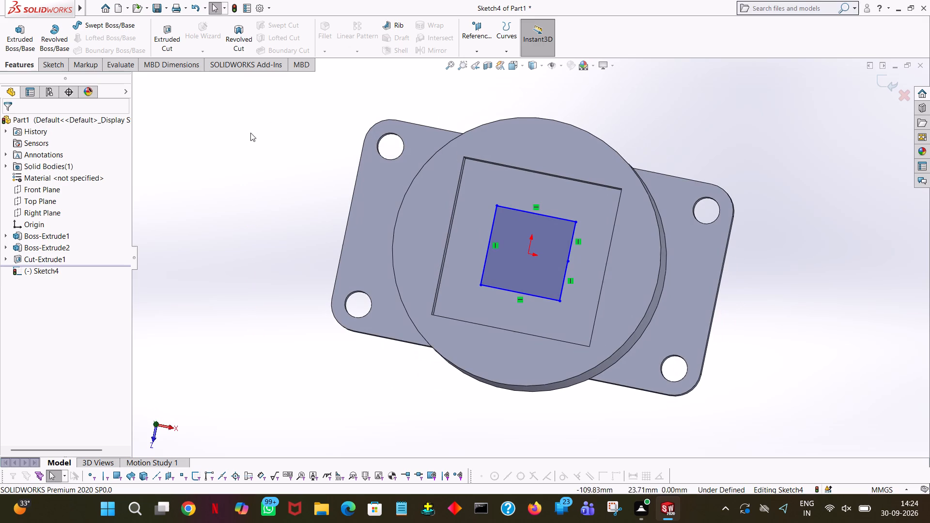
pyautogui.click(525, 65)
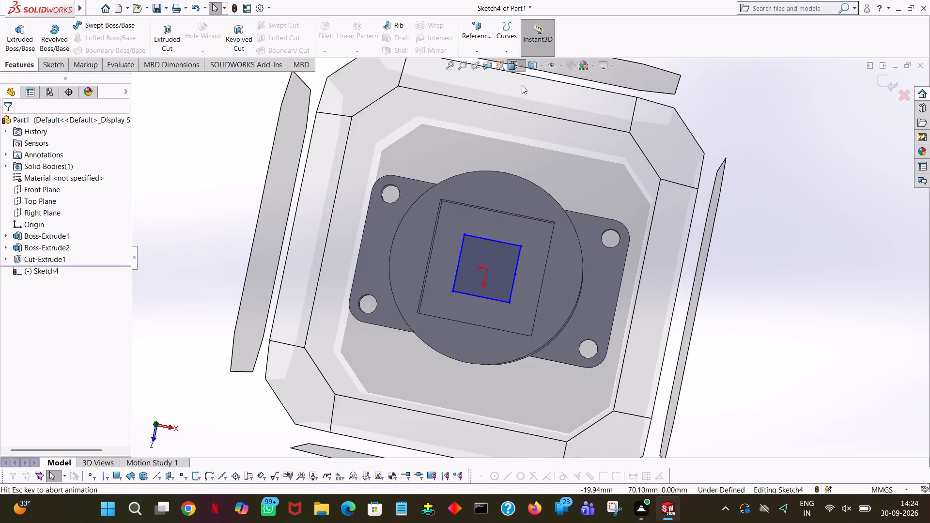
pyautogui.click(571, 122)
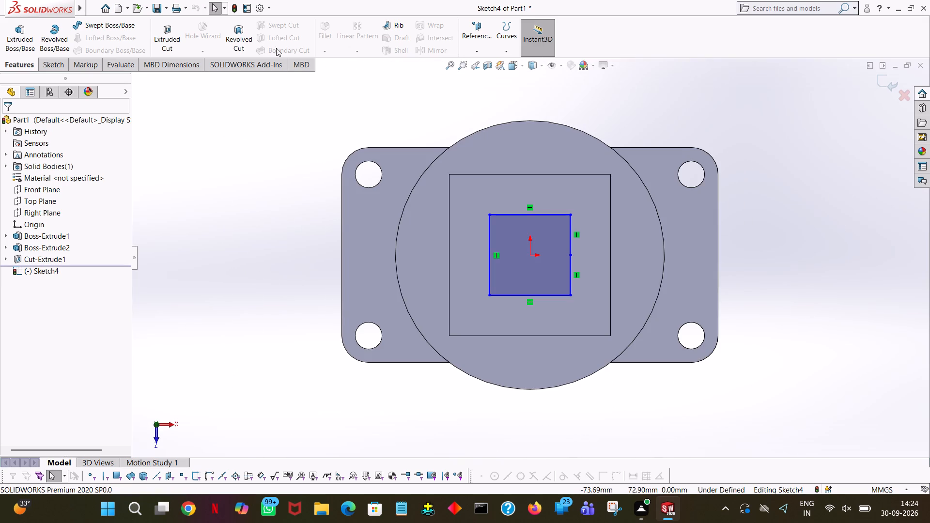
pyautogui.click(57, 61)
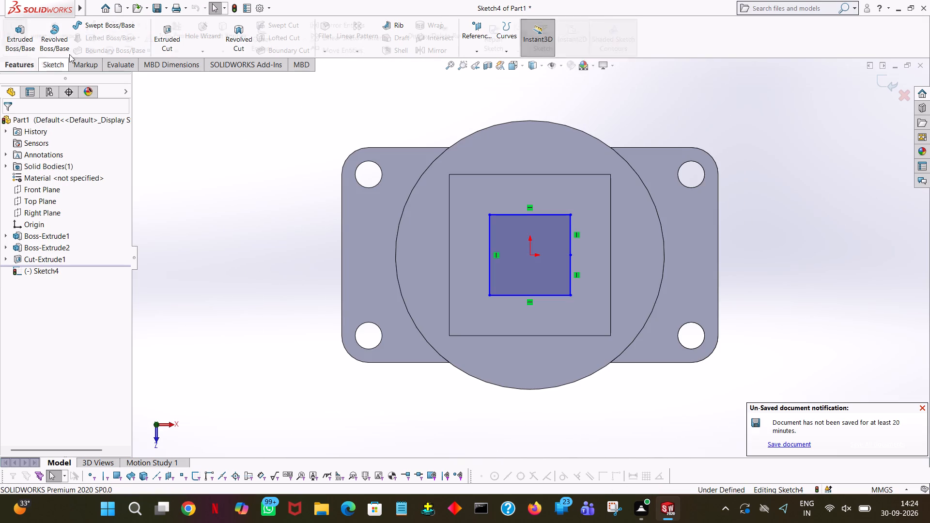
pyautogui.click(180, 37)
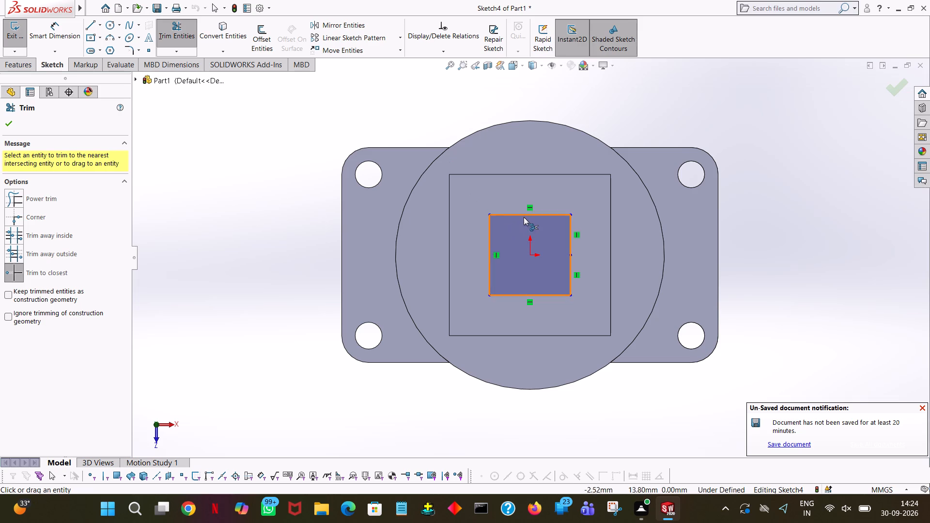
pyautogui.click(524, 217)
pyautogui.click(492, 244)
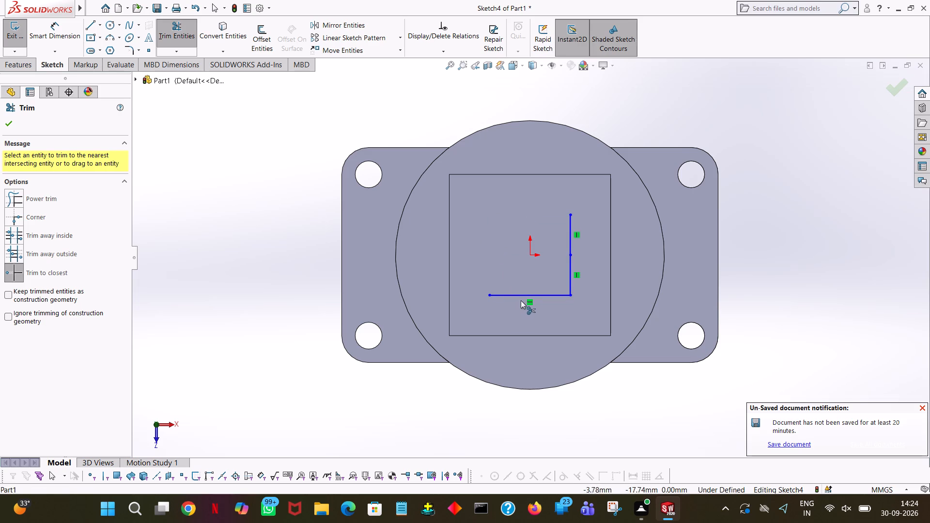
pyautogui.click(527, 292)
pyautogui.click(548, 293)
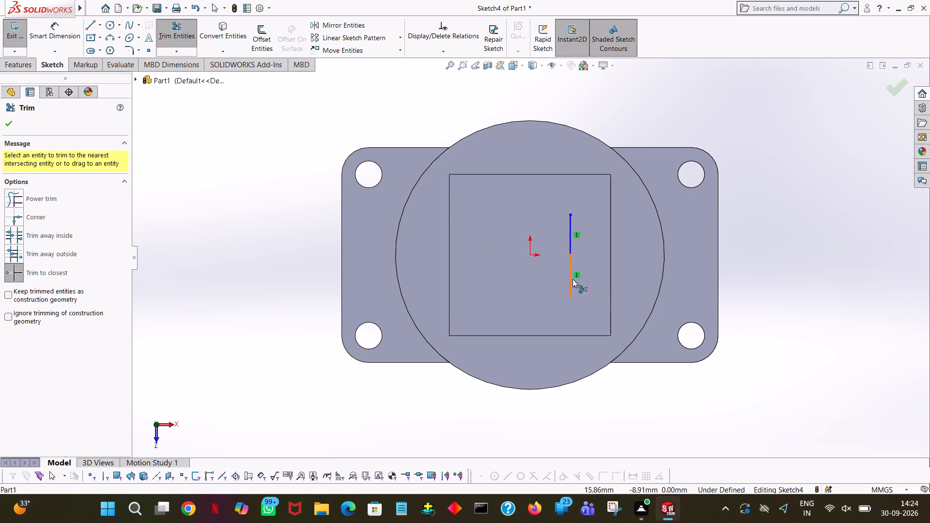
pyautogui.click(573, 279)
pyautogui.click(570, 251)
# Sketch a closed 60 mm square with the Line tool, joining the four corners of the existing square pocket.
pyautogui.click(92, 27)
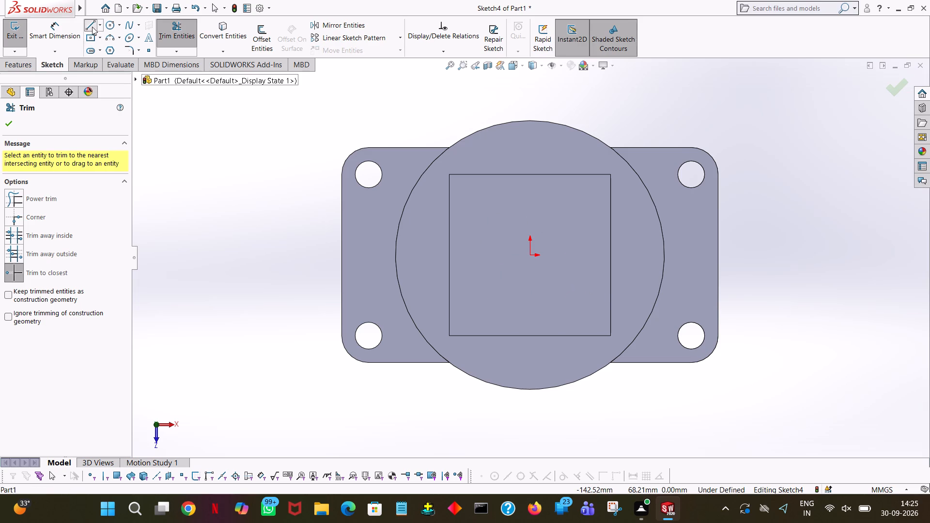
pyautogui.click(447, 175)
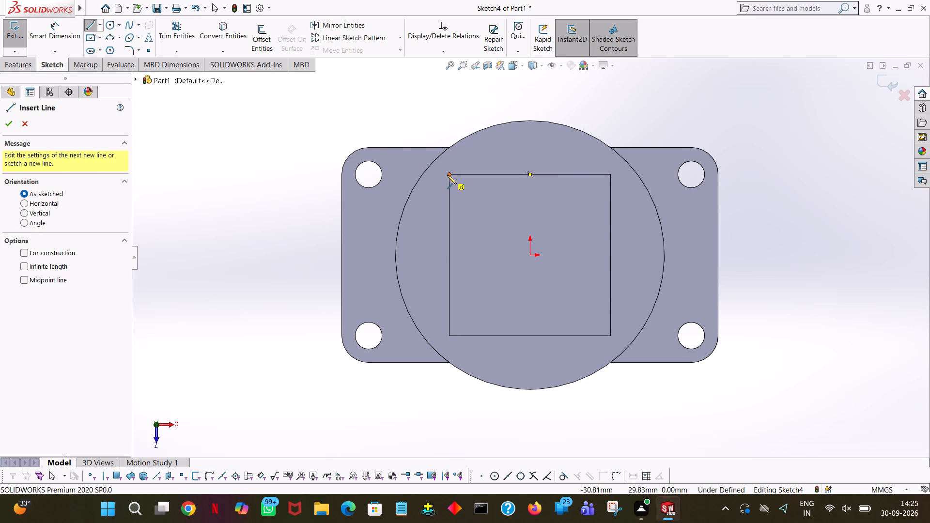
pyautogui.click(610, 175)
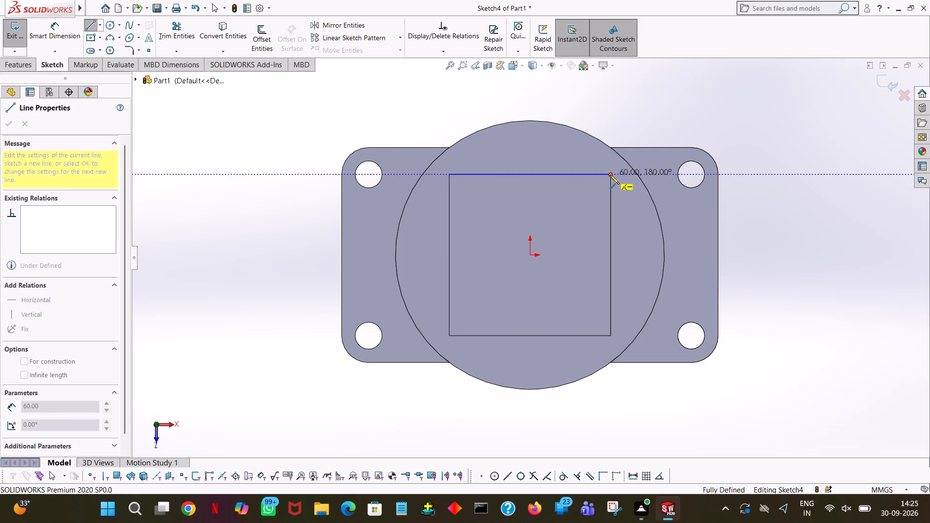
pyautogui.click(611, 335)
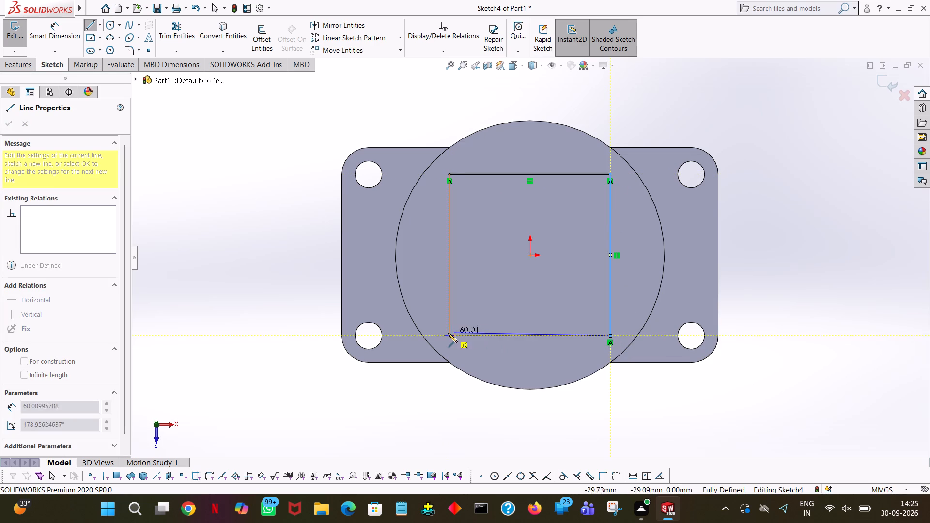
pyautogui.click(447, 336)
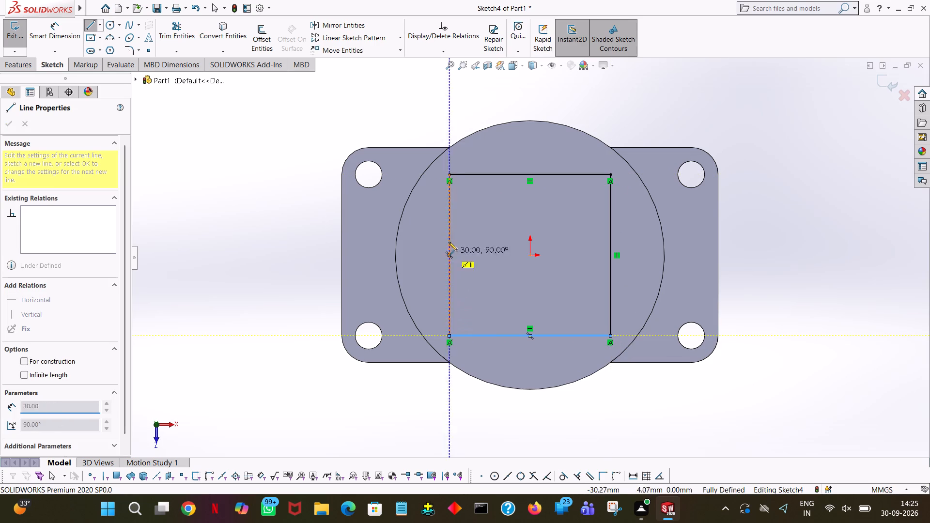
pyautogui.click(448, 174)
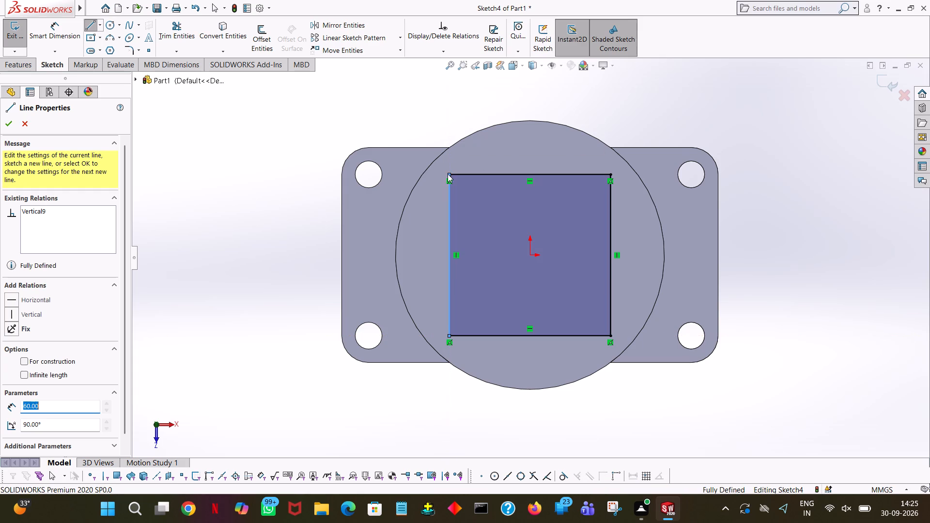
pyautogui.rightClick(448, 174)
pyautogui.click(487, 184)
pyautogui.click(659, 104)
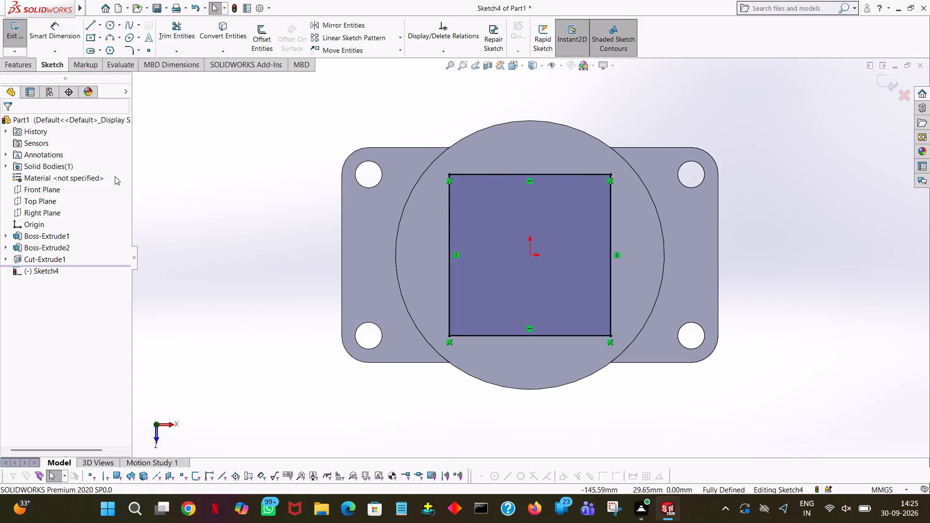
# Make a Blind Extruded Cut 17 mm deep from the 60 mm square, with an inward draft of 26.56 degrees.
pyautogui.click(28, 69)
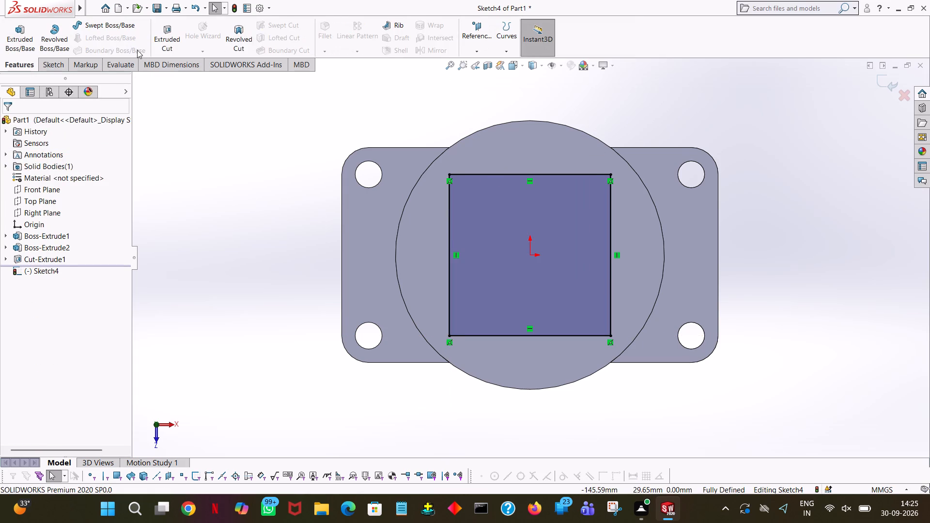
pyautogui.click(171, 36)
pyautogui.moveTo(676, 384); pyautogui.dragTo(694, 253, button='middle')
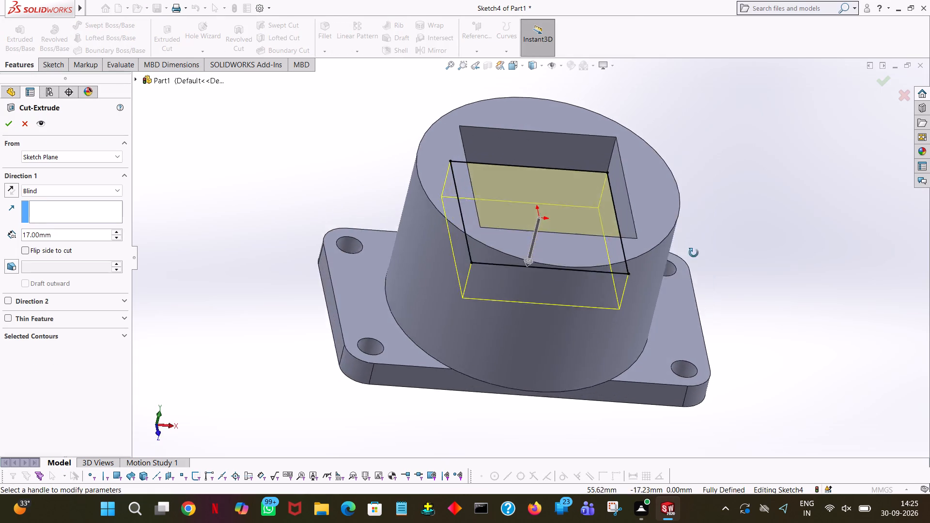
pyautogui.moveTo(694, 253); pyautogui.dragTo(706, 168, button='middle')
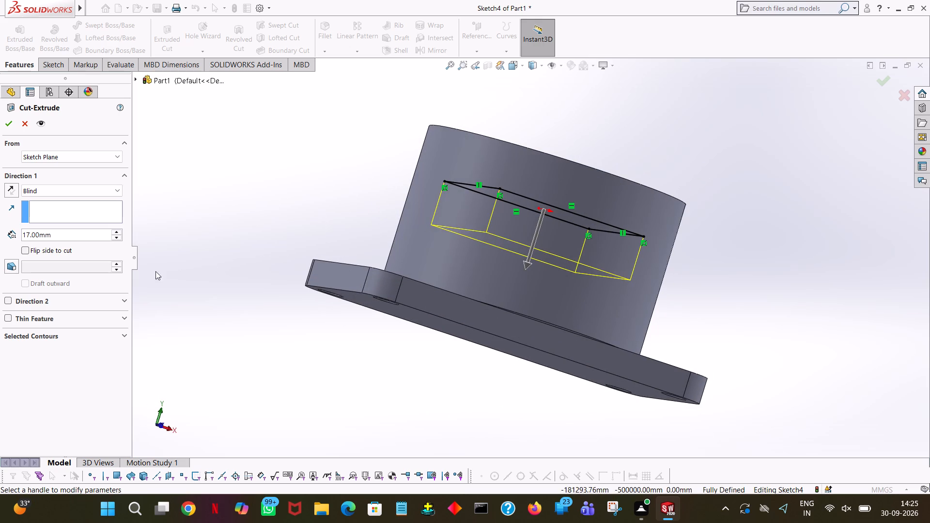
pyautogui.click(10, 267)
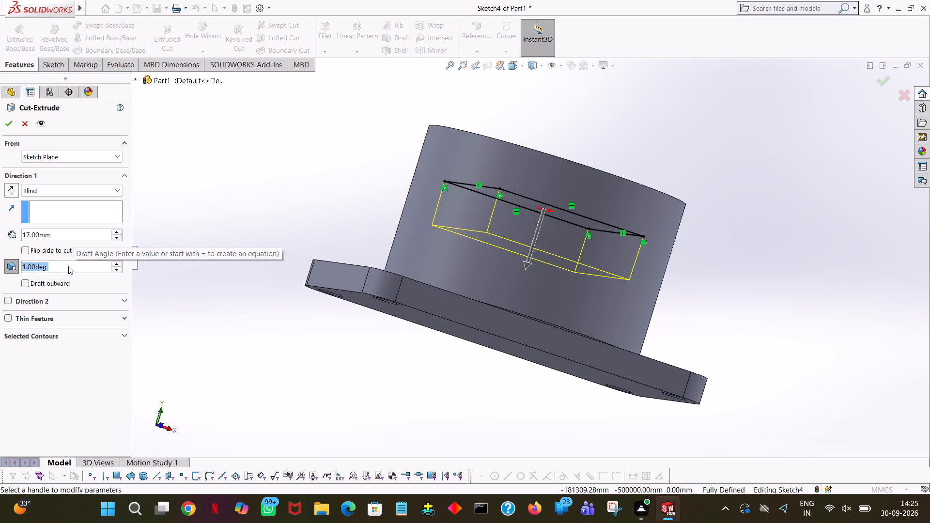
pyautogui.write('26.')
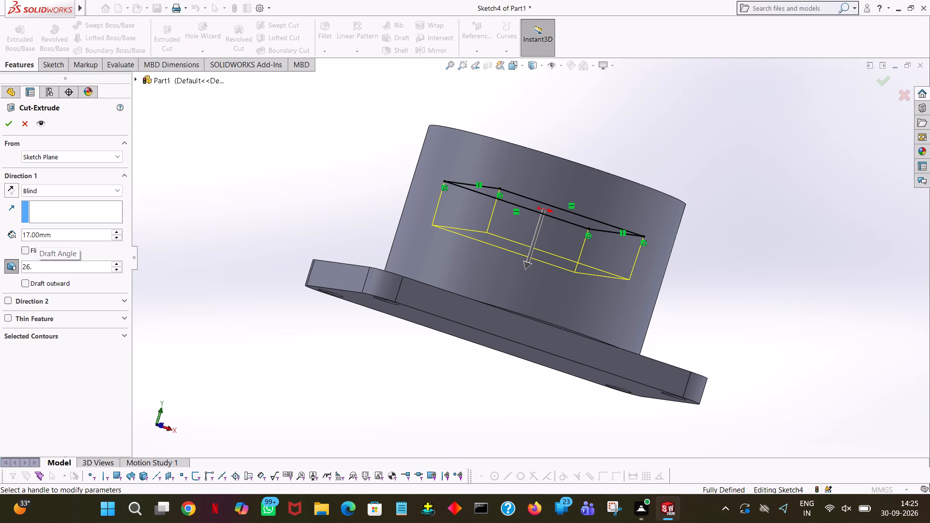
pyautogui.write('56')
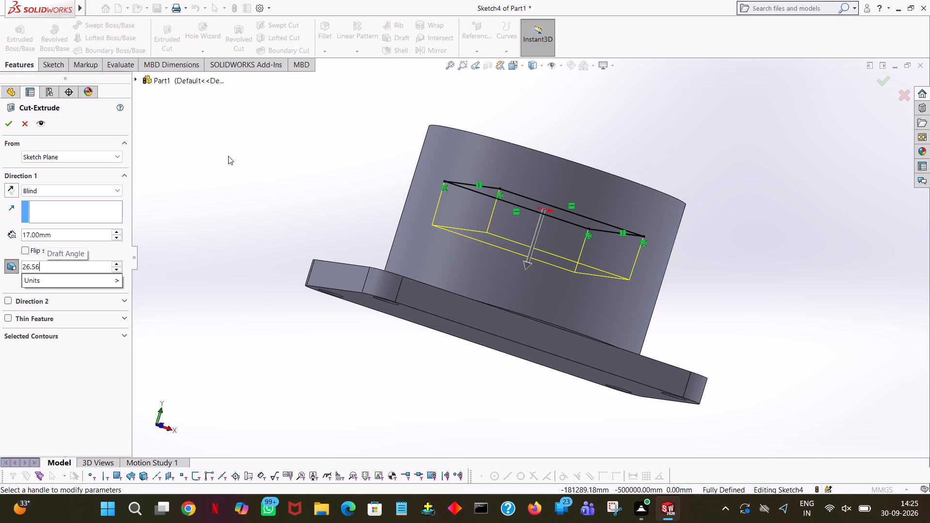
pyautogui.click(228, 156)
pyautogui.moveTo(261, 192); pyautogui.dragTo(222, 185, button='middle')
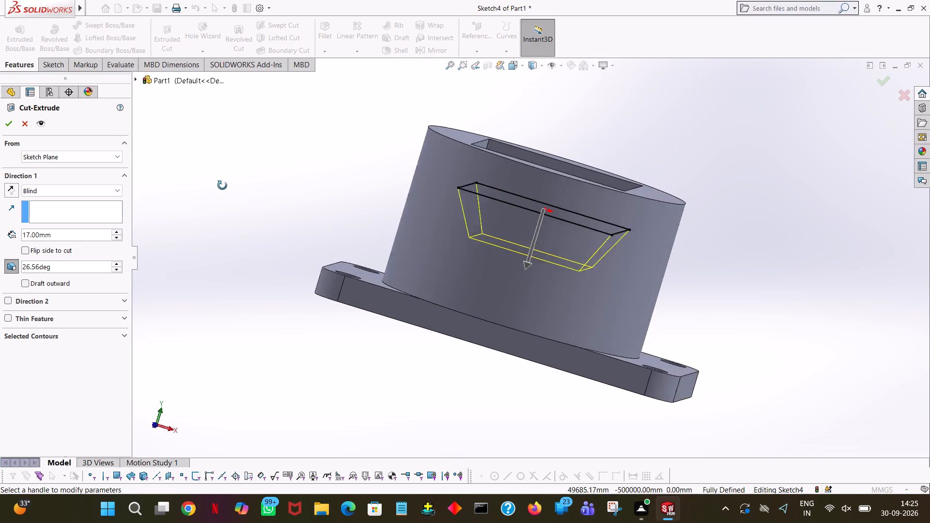
pyautogui.moveTo(222, 185); pyautogui.dragTo(232, 278, button='middle')
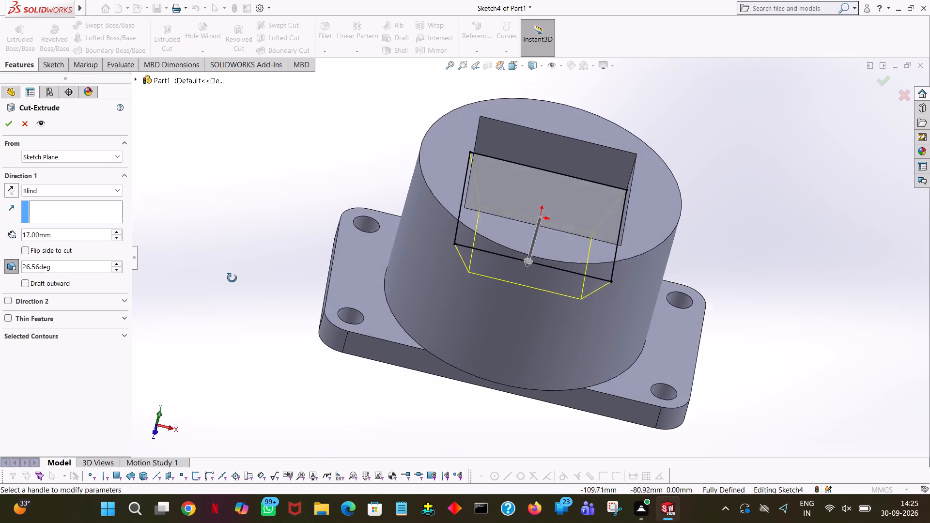
pyautogui.moveTo(232, 278); pyautogui.dragTo(227, 300, button='middle')
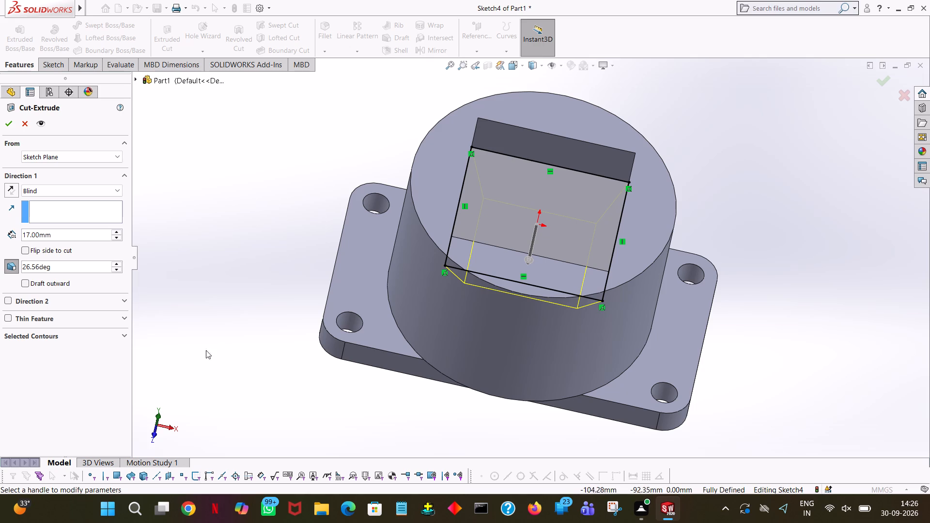
pyautogui.moveTo(750, 348); pyautogui.dragTo(753, 222, button='middle')
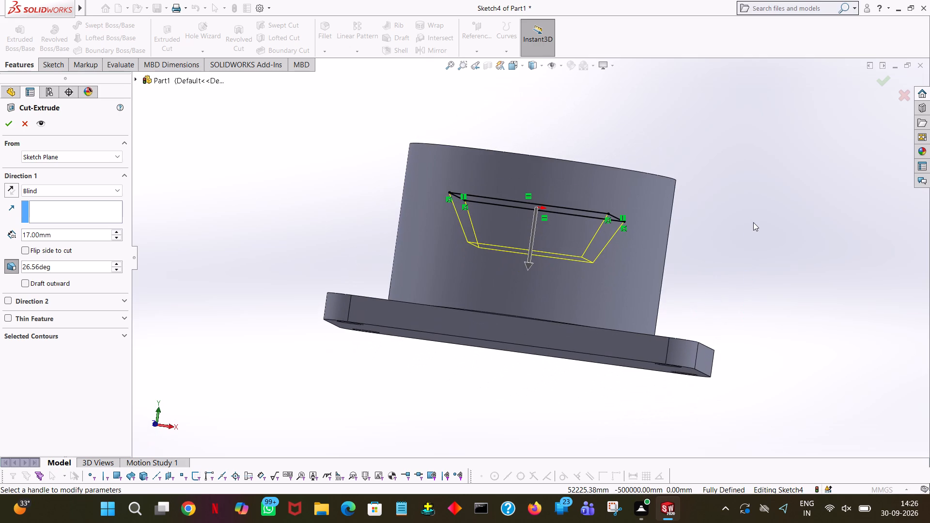
pyautogui.moveTo(746, 225); pyautogui.dragTo(779, 267, button='middle')
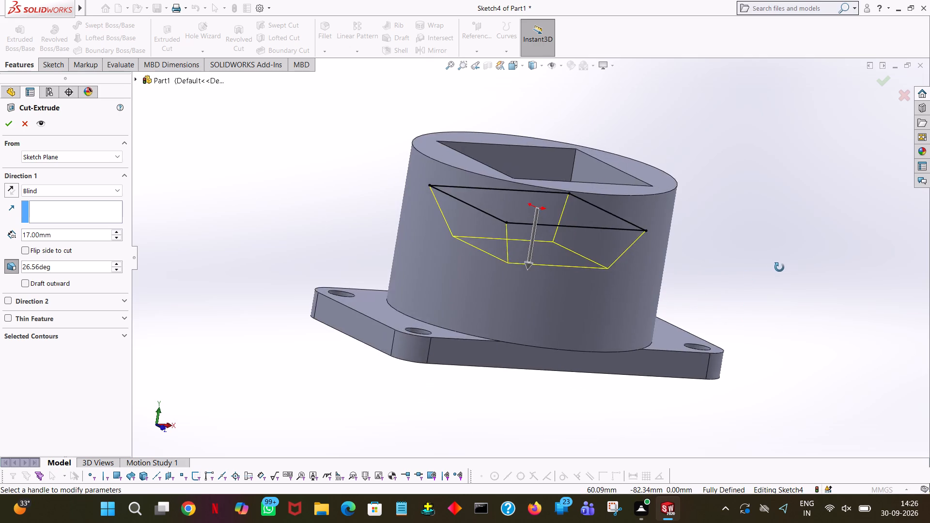
pyautogui.moveTo(779, 267); pyautogui.dragTo(755, 220, button='middle')
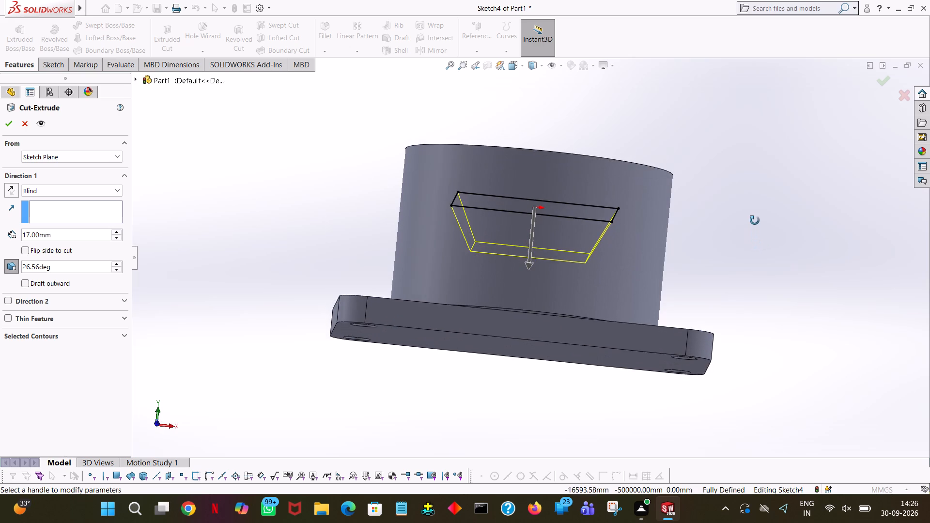
pyautogui.moveTo(755, 220); pyautogui.dragTo(754, 243, button='middle')
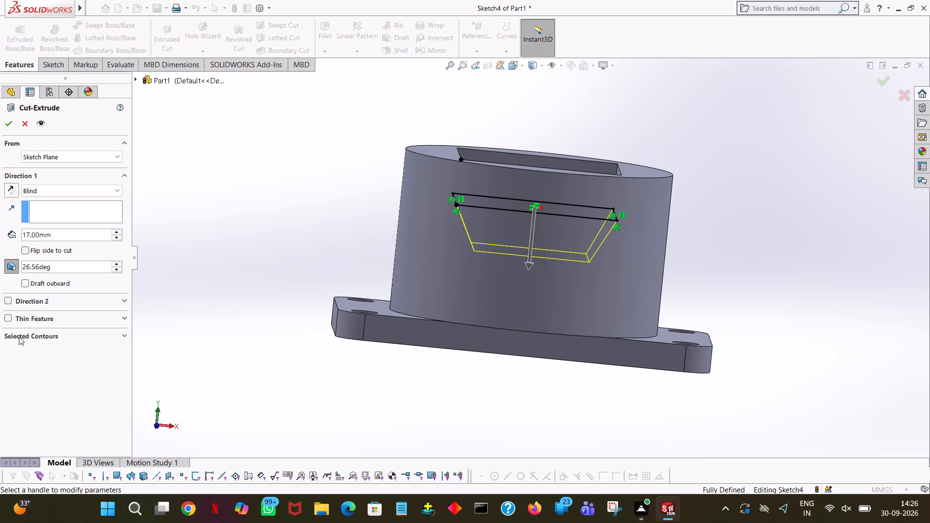
pyautogui.click(10, 122)
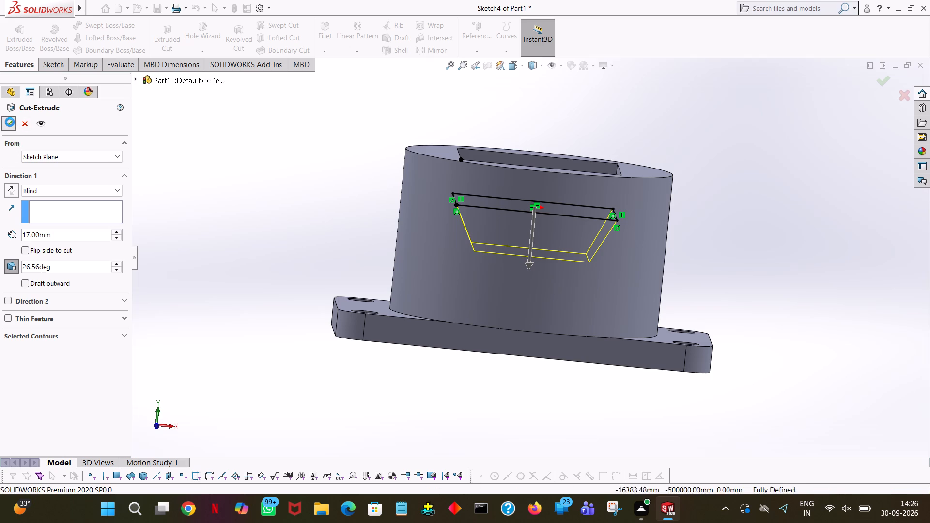
pyautogui.click(589, 116)
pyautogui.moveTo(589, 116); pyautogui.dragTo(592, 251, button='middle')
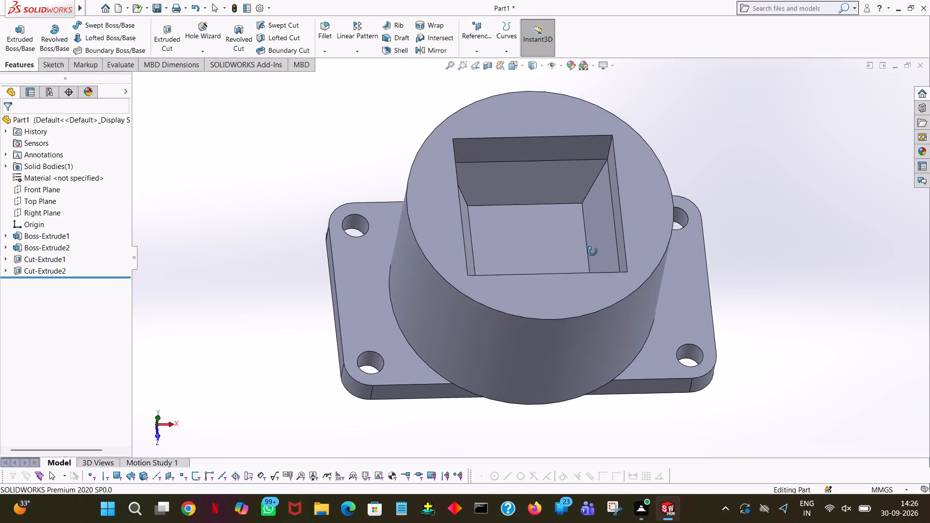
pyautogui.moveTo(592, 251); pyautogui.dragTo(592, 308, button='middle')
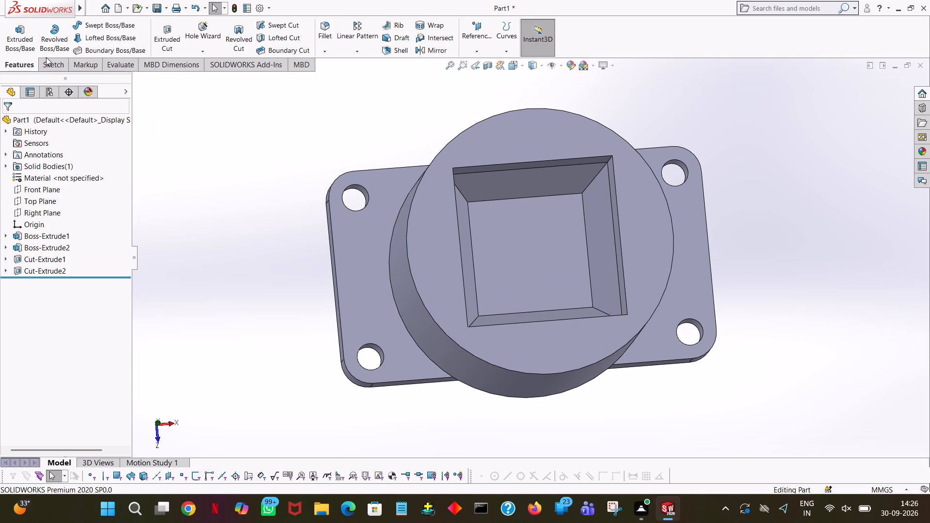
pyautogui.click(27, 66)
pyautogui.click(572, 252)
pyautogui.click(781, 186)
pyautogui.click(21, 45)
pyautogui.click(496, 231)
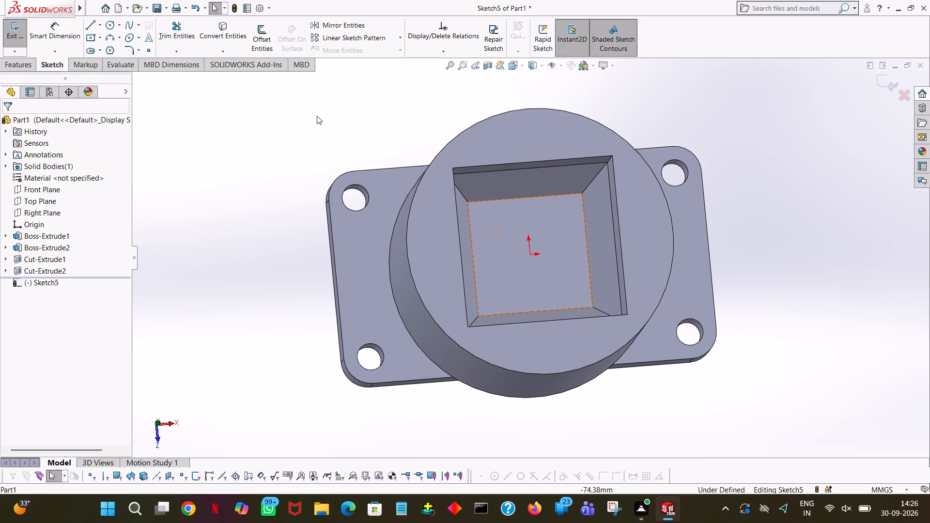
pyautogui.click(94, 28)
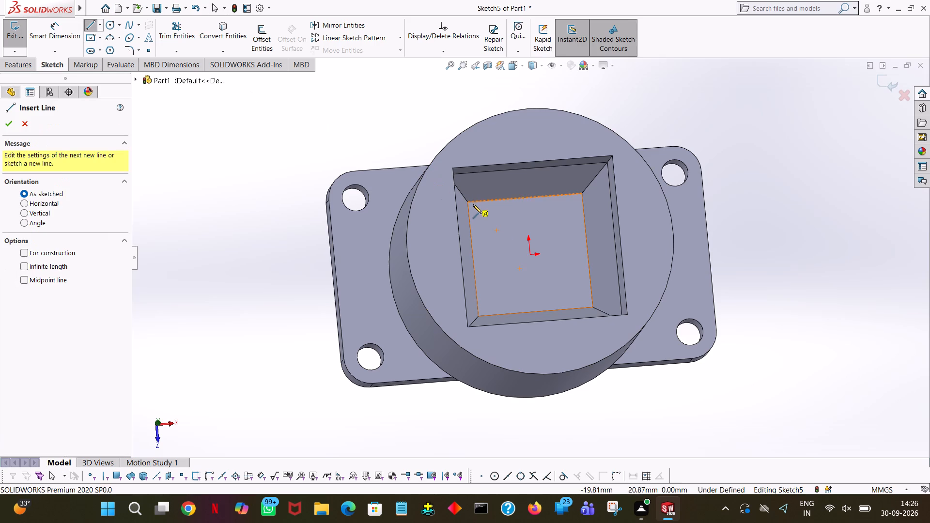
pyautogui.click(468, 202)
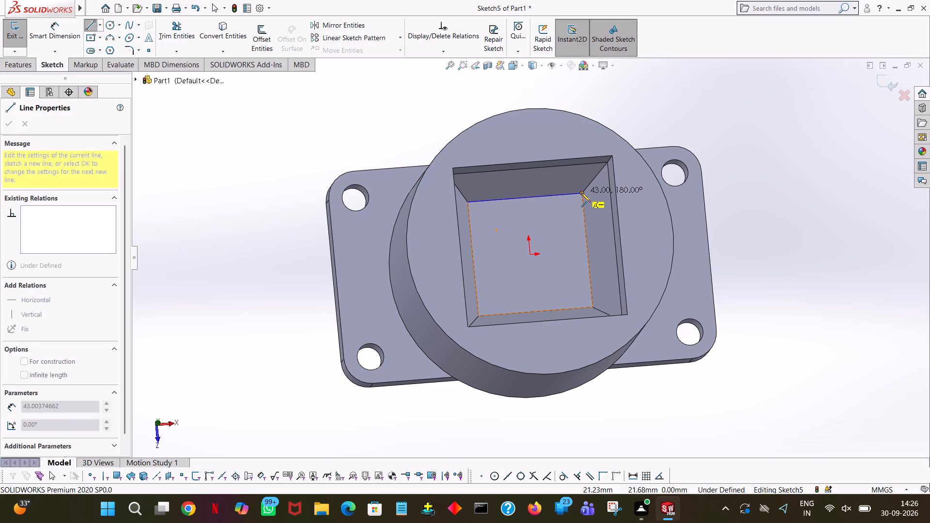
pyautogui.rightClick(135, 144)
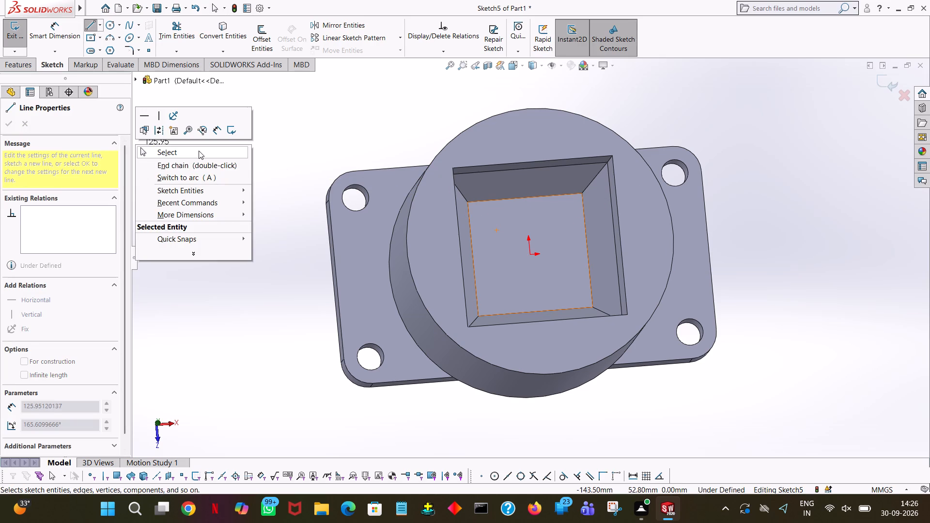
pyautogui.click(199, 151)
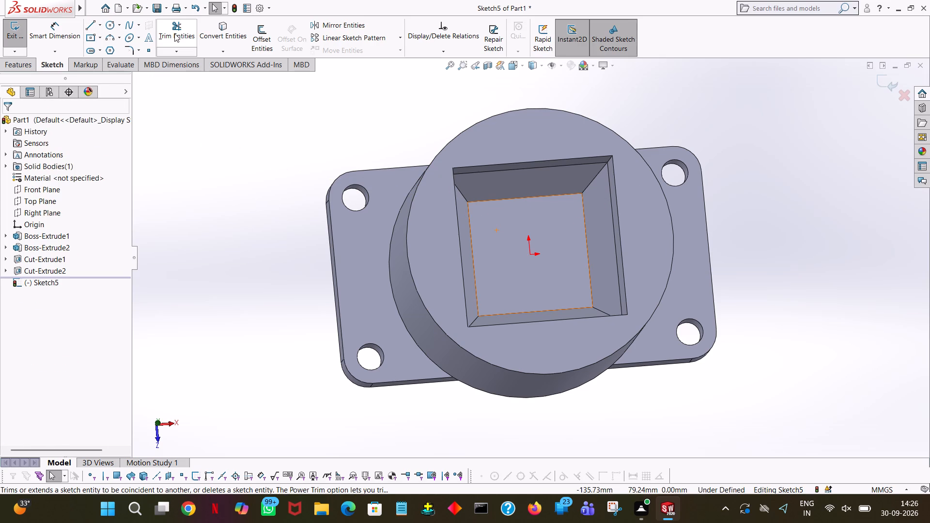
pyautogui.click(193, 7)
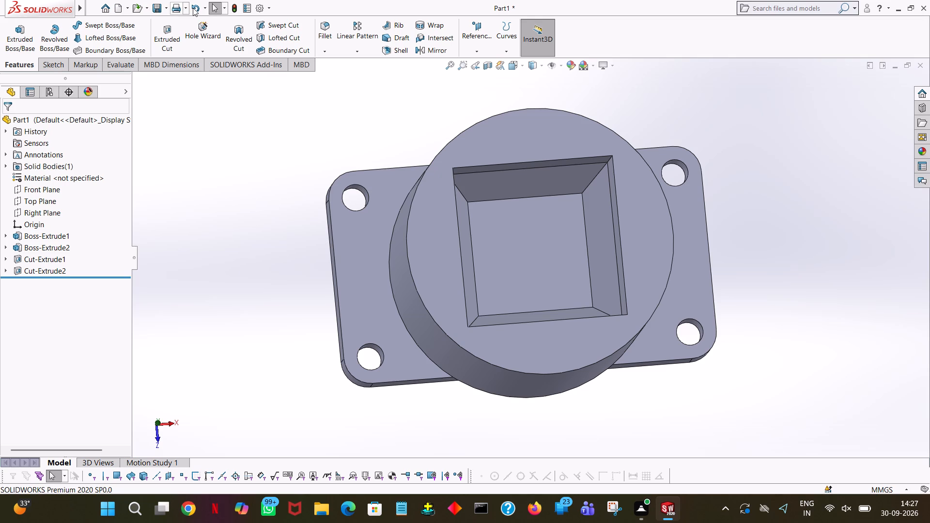
# Undo the 17 mm deep drafted Extruded Cut below the square pocket.
pyautogui.click(193, 8)
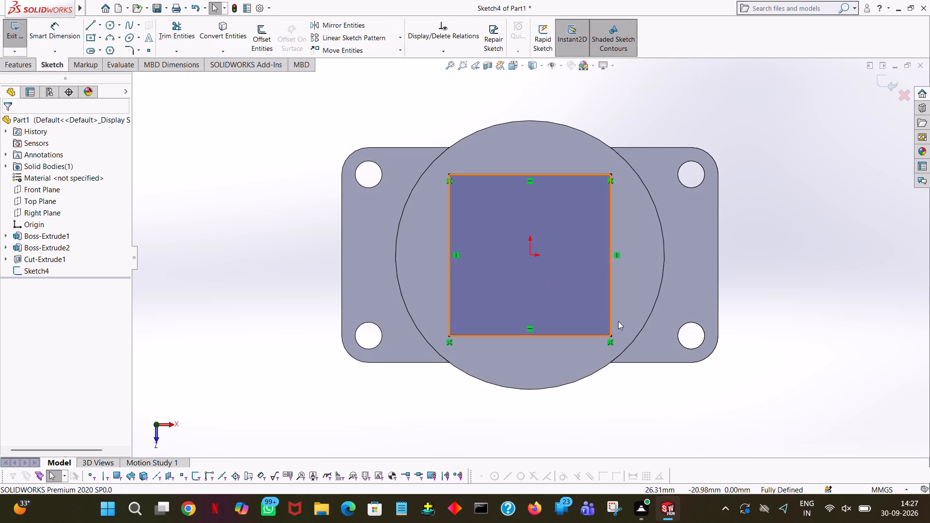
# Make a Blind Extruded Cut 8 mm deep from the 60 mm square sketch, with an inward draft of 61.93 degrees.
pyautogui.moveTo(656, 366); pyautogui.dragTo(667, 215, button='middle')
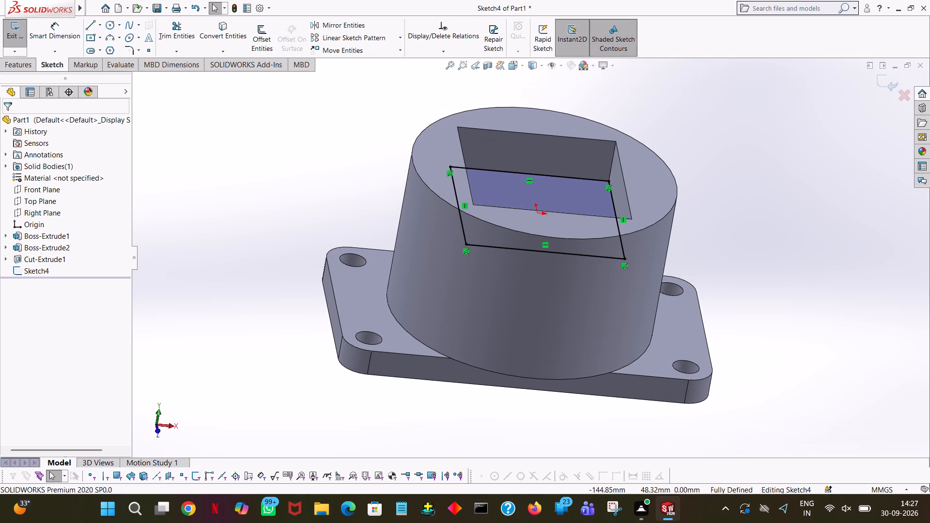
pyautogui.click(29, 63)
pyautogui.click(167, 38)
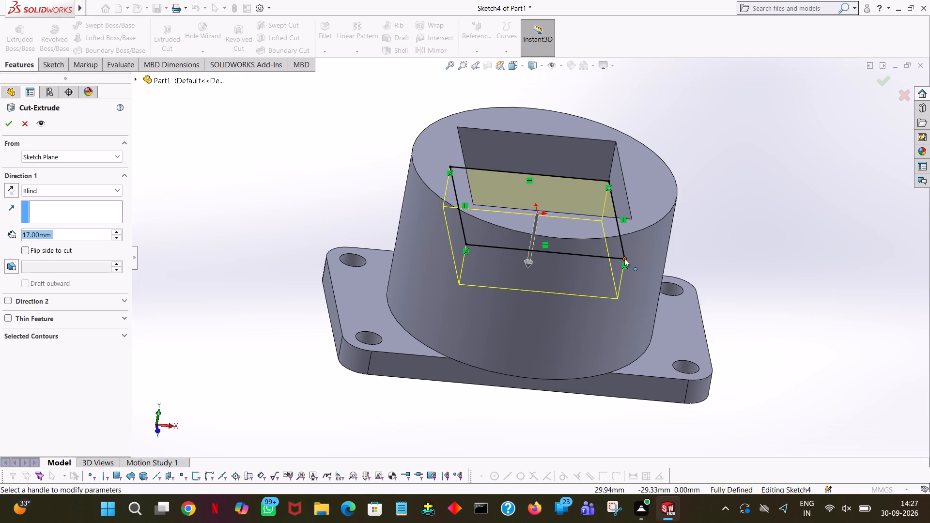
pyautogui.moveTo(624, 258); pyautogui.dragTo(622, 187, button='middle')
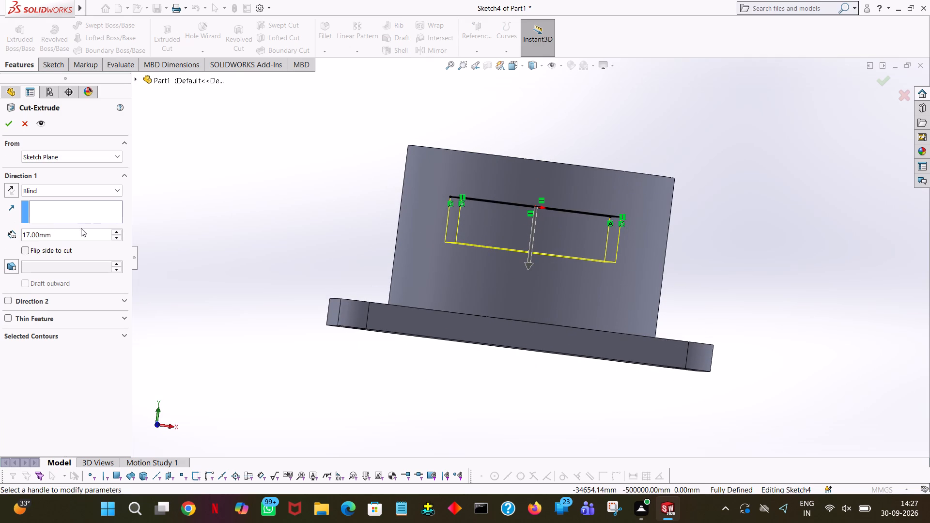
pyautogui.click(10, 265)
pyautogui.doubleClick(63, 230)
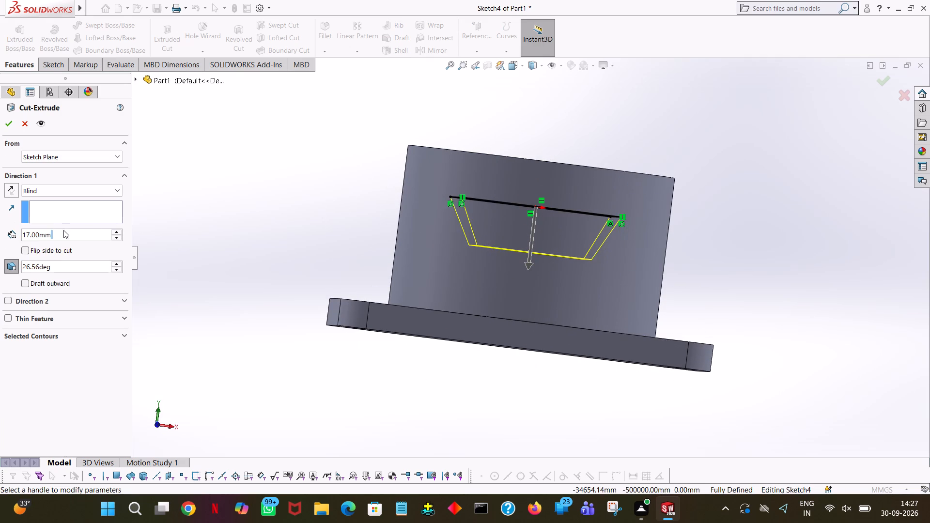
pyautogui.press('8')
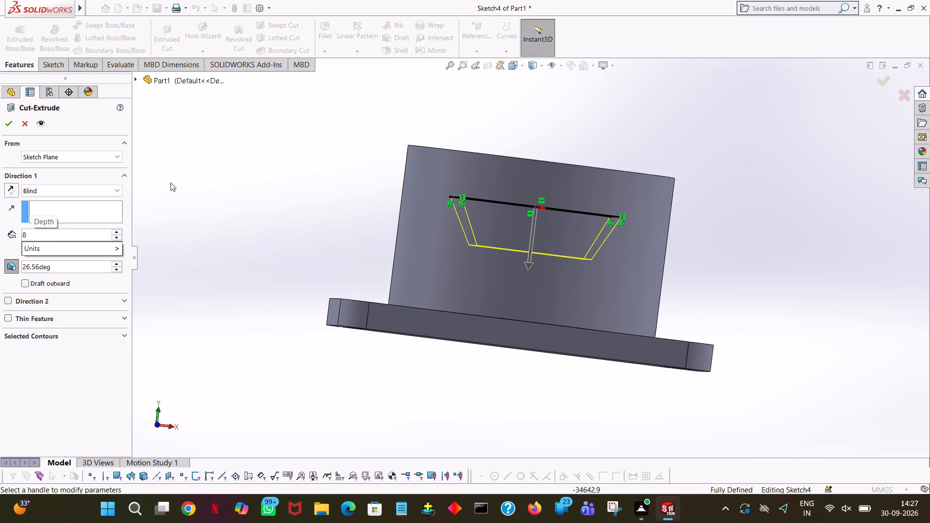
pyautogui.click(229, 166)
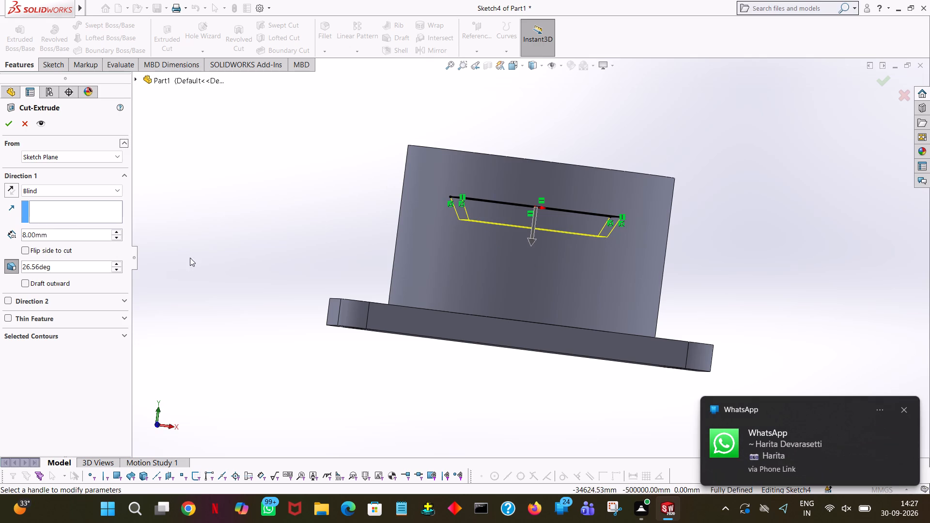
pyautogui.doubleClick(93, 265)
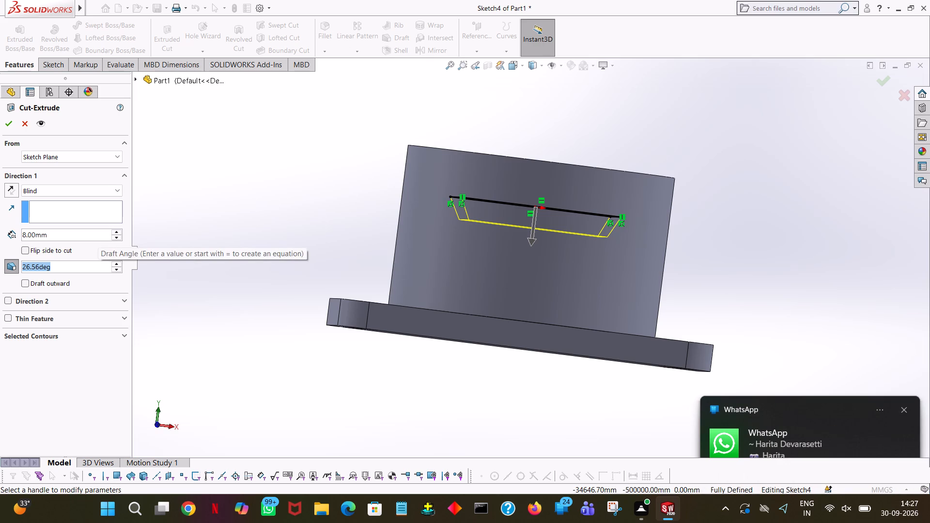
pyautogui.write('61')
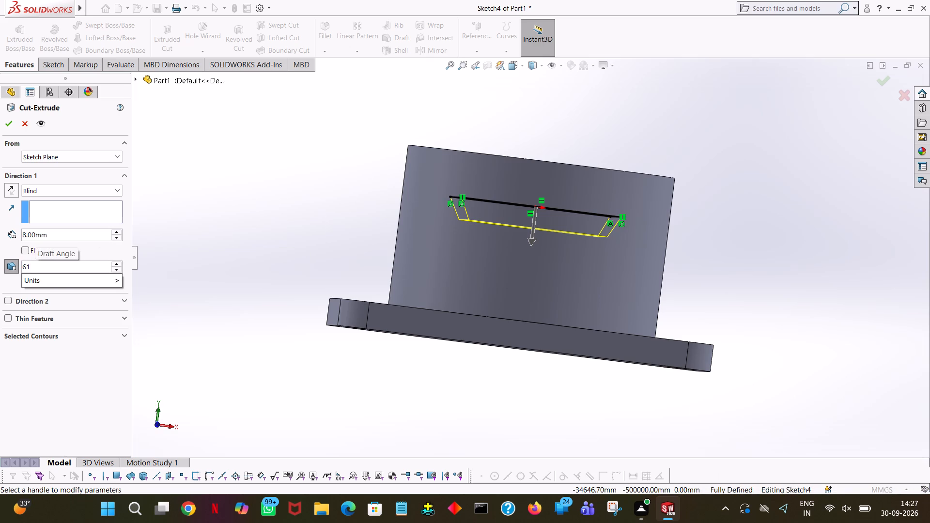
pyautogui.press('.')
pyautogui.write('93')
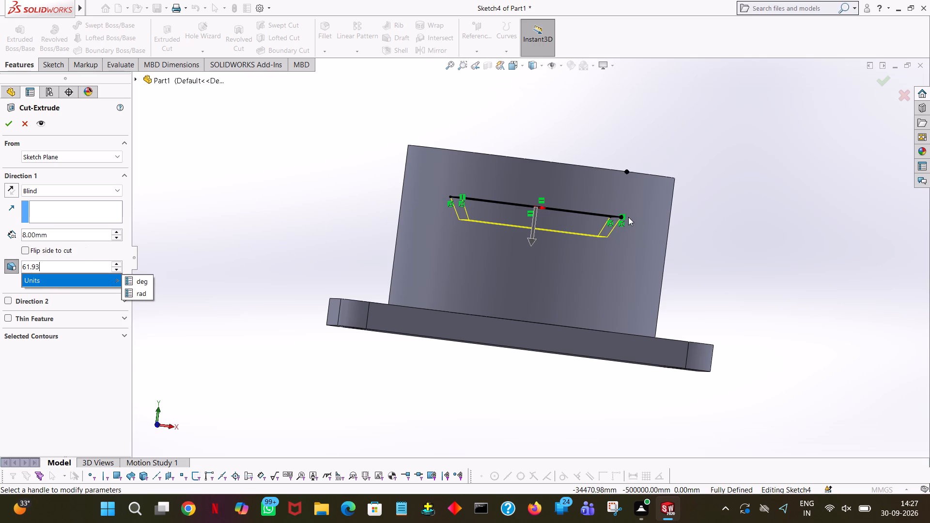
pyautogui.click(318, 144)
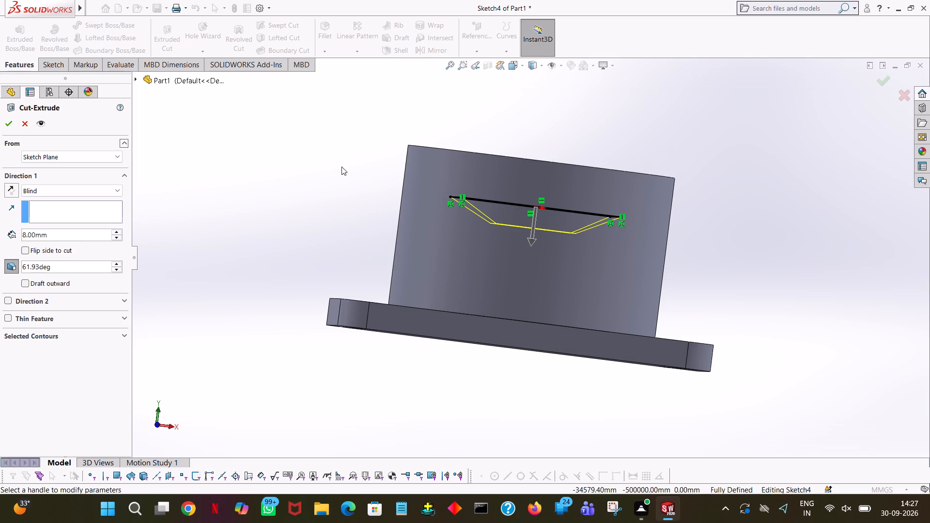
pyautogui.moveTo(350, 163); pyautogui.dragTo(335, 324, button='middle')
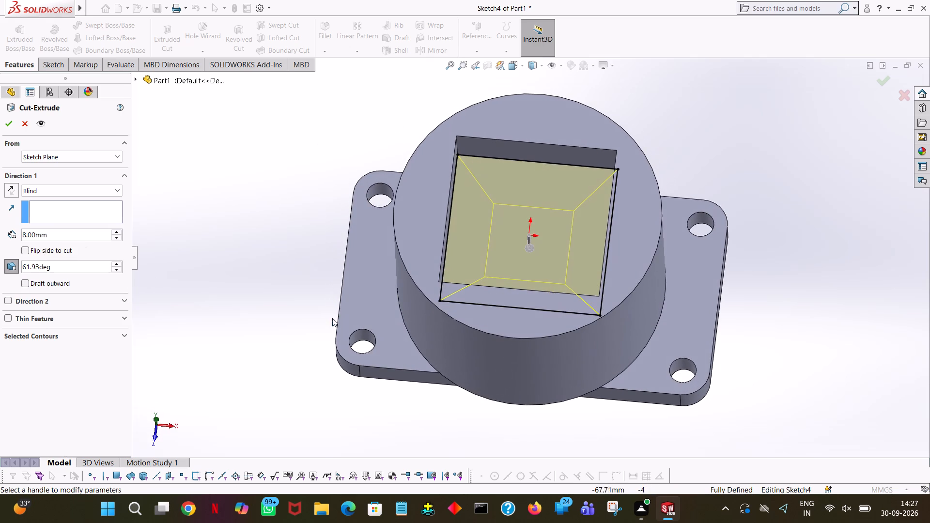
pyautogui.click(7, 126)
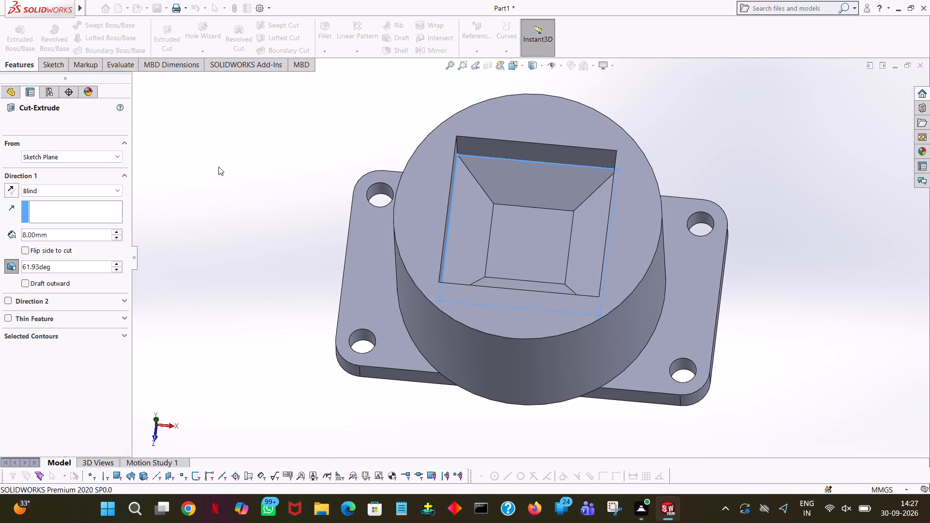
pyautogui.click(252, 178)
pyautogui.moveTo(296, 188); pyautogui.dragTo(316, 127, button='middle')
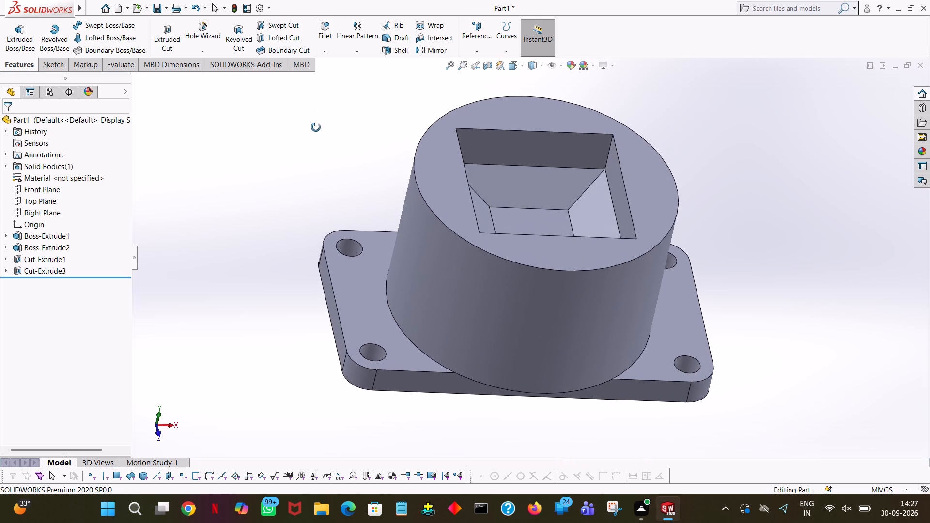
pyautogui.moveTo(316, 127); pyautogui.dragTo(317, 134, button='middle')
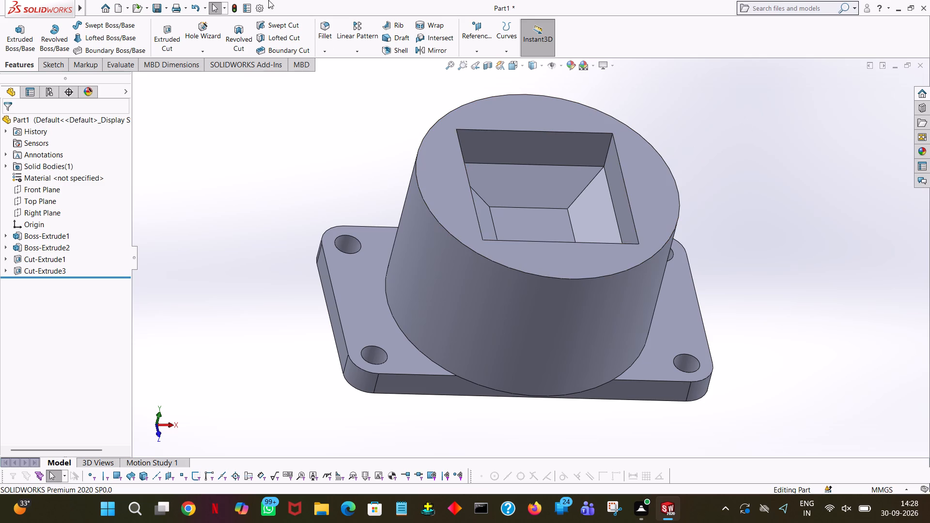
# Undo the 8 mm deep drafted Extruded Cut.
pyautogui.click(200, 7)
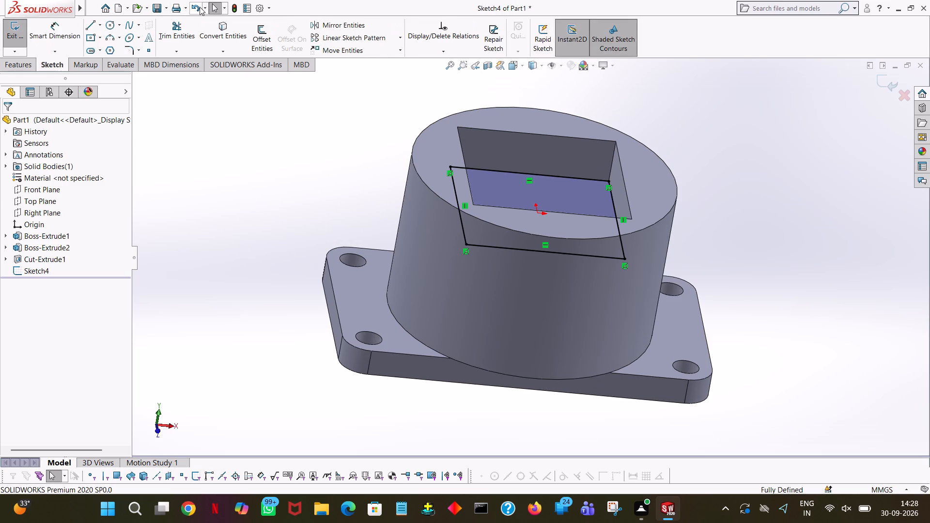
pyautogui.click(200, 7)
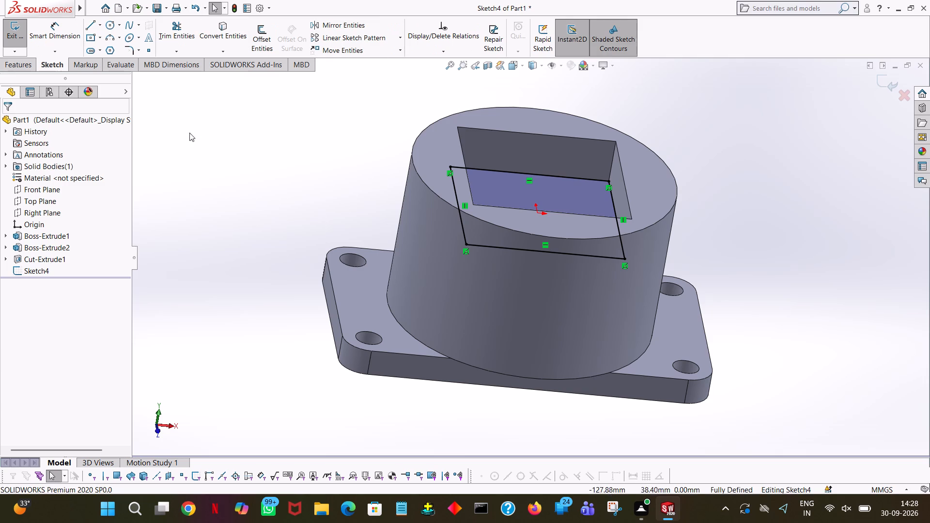
# View the 60 mm square sketch from above.
pyautogui.click(522, 64)
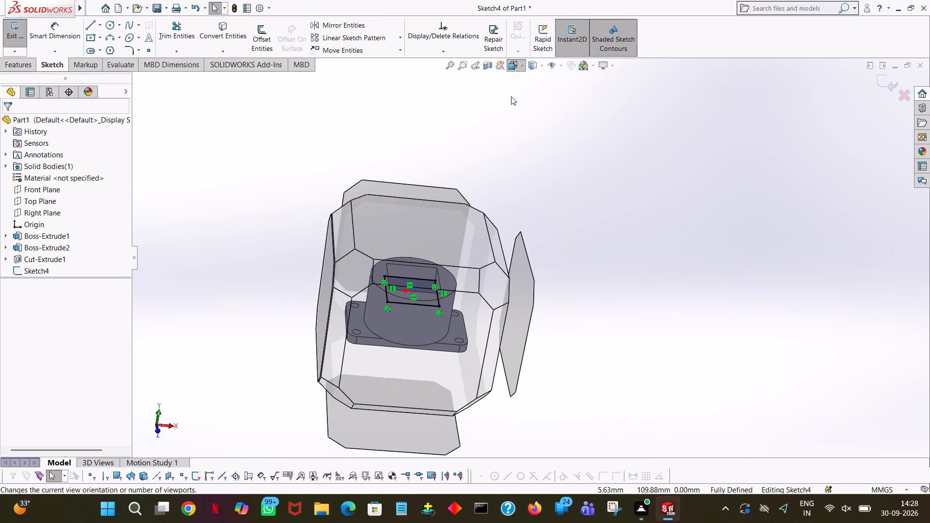
pyautogui.click(563, 115)
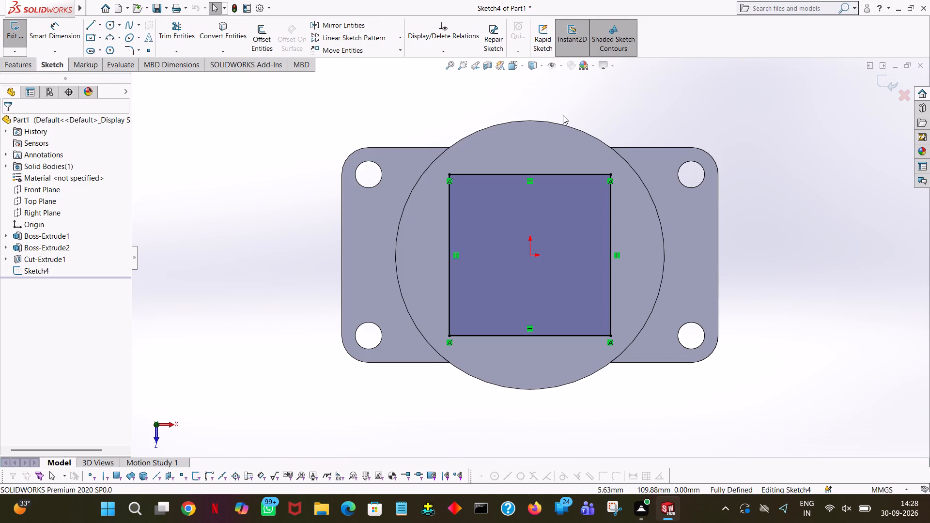
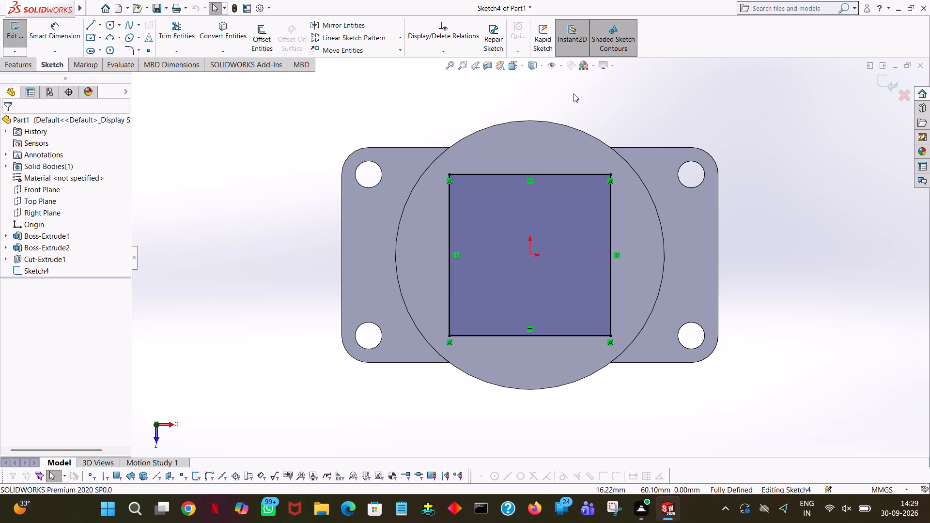
# Make a Blind Extruded Cut 17 mm deep, without draft, from the 60 mm square sketch on the pocket floor.
pyautogui.click(297, 103)
pyautogui.click(29, 67)
pyautogui.click(169, 37)
pyautogui.moveTo(768, 350); pyautogui.dragTo(746, 260, button='middle')
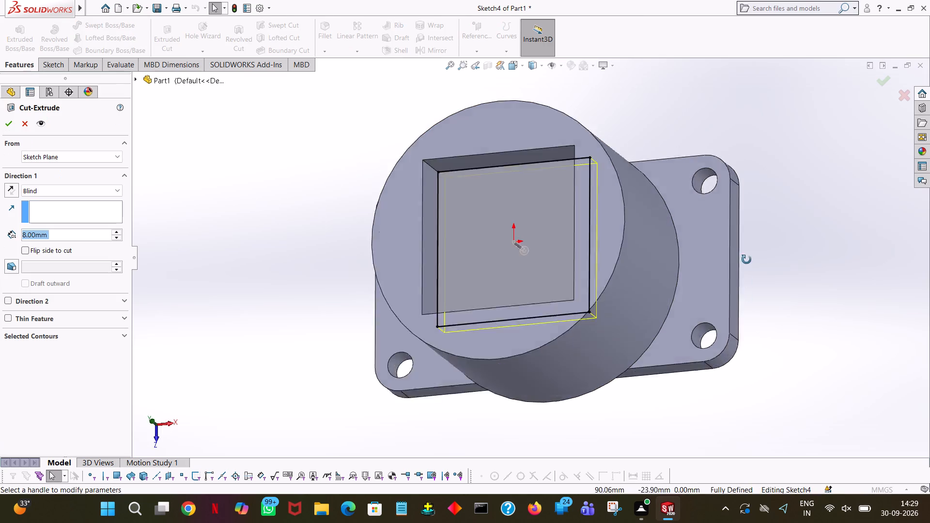
pyautogui.moveTo(746, 260); pyautogui.dragTo(746, 176, button='middle')
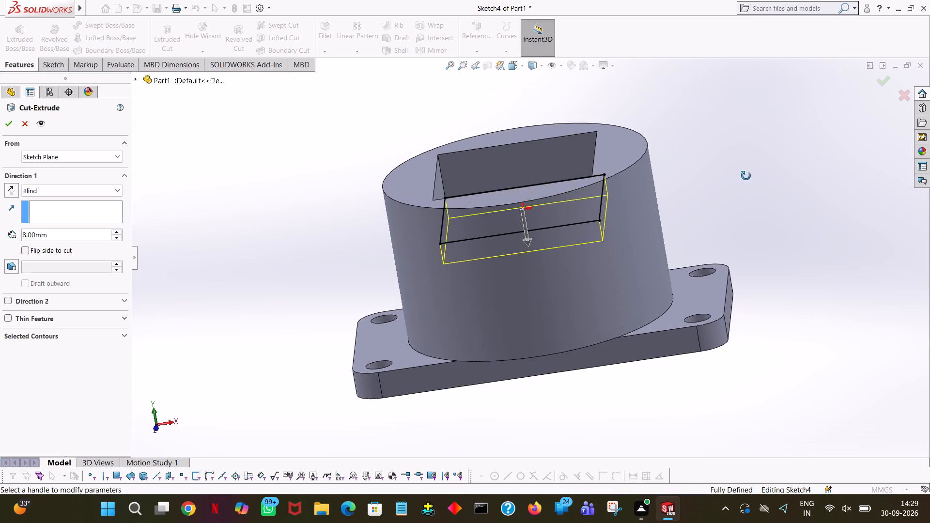
pyautogui.moveTo(746, 176); pyautogui.dragTo(746, 177, button='middle')
pyautogui.doubleClick(62, 235)
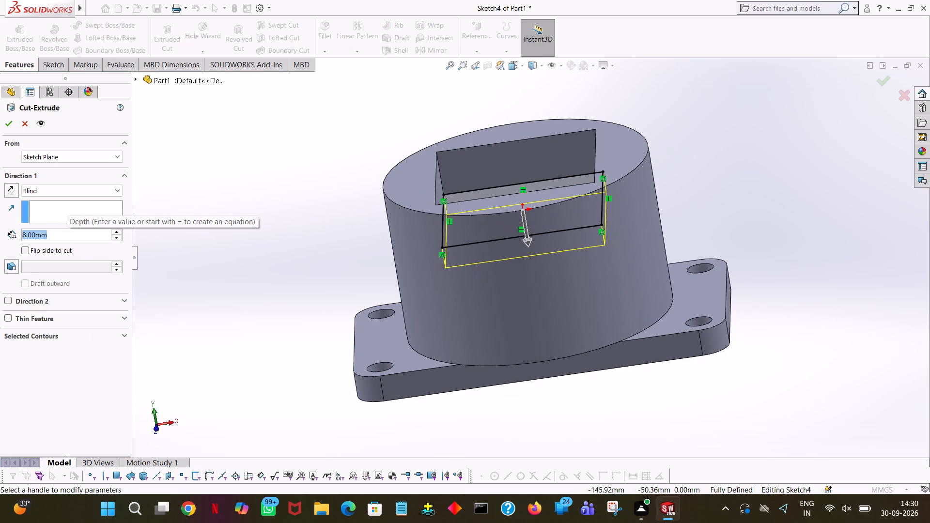
pyautogui.write('34-')
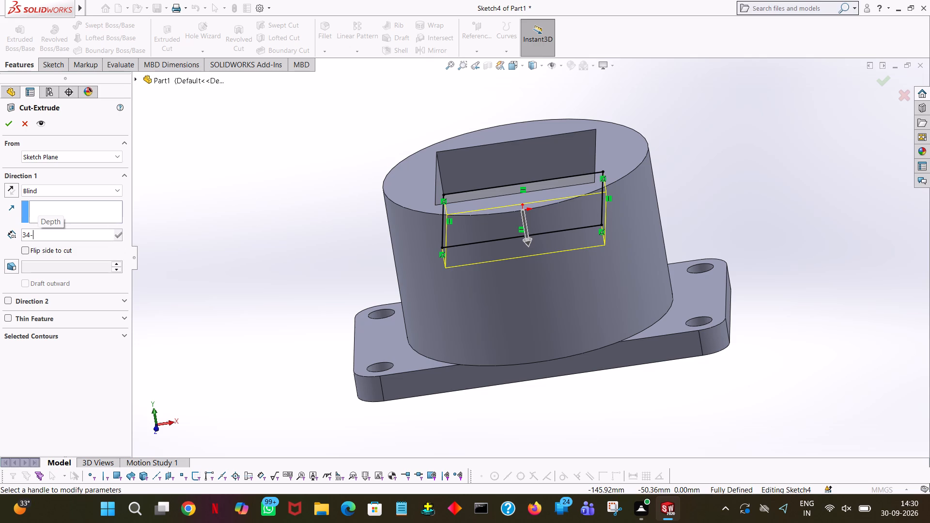
pyautogui.press('1')
pyautogui.press('7')
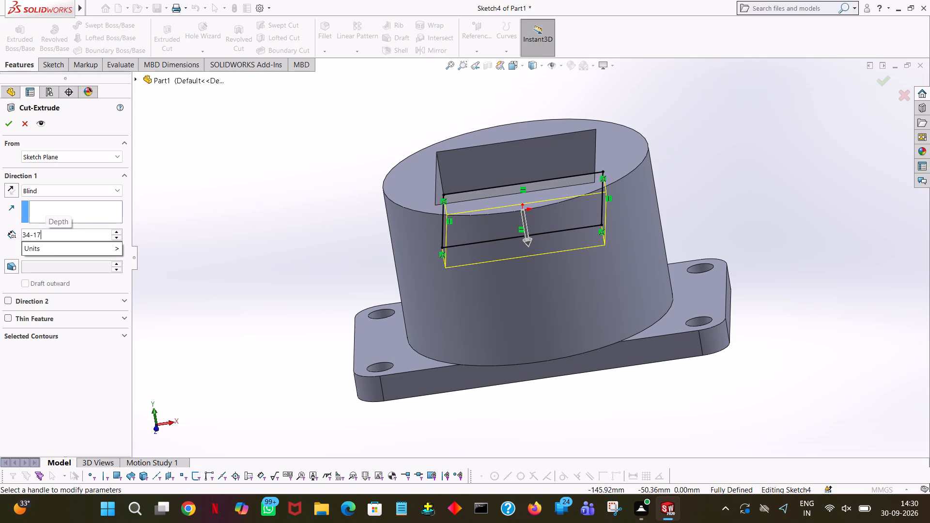
pyautogui.press('Return')
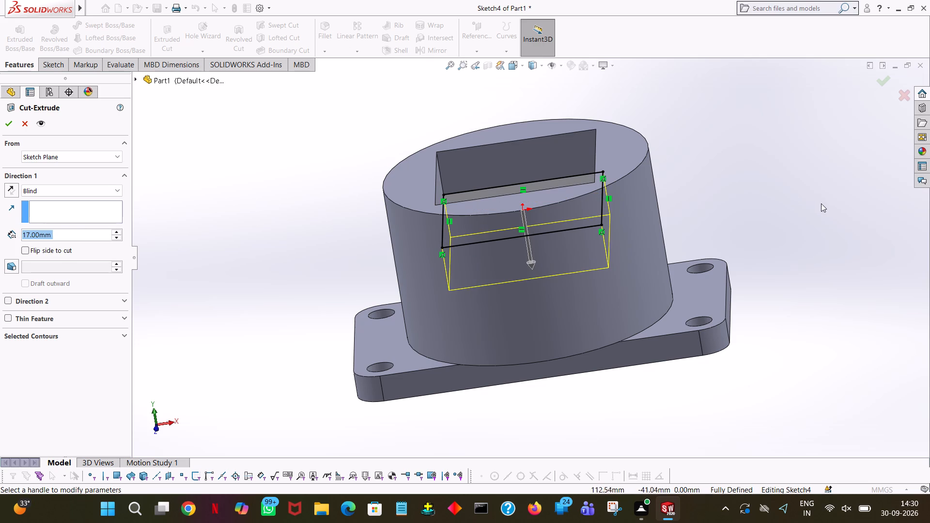
pyautogui.moveTo(832, 202); pyautogui.dragTo(828, 192, button='middle')
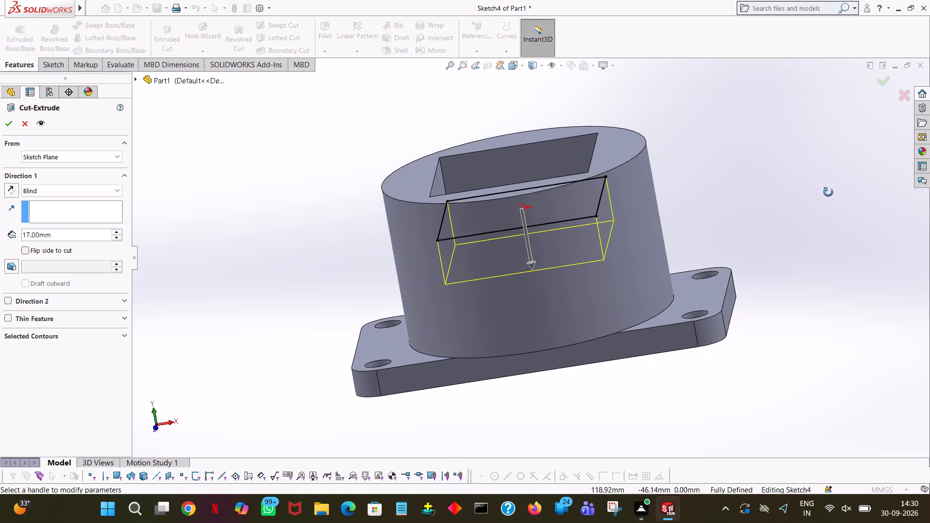
pyautogui.moveTo(828, 192); pyautogui.dragTo(857, 252, button='middle')
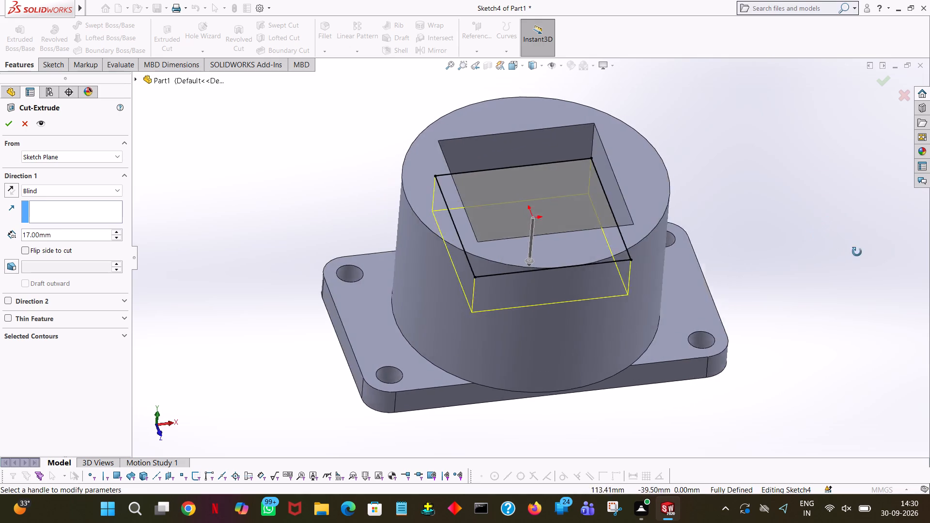
pyautogui.moveTo(857, 252); pyautogui.dragTo(872, 254, button='middle')
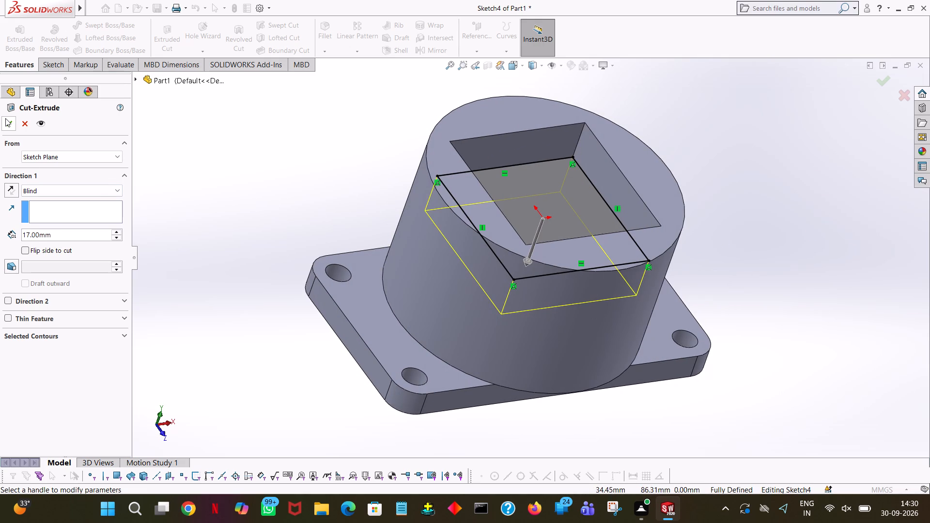
pyautogui.click(6, 119)
pyautogui.click(759, 255)
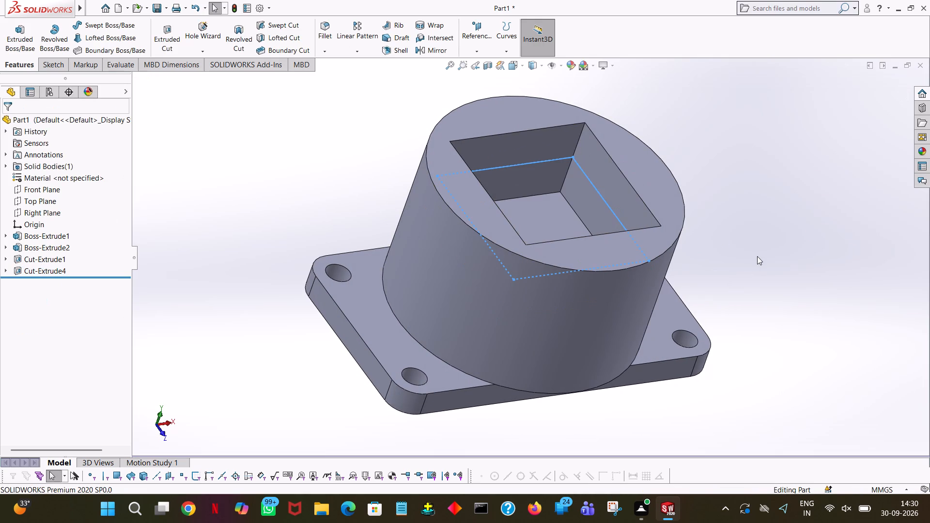
# Examine the deepened square pocket and the cylinder on its base plate from several angles.
pyautogui.moveTo(772, 243); pyautogui.dragTo(770, 300, button='middle')
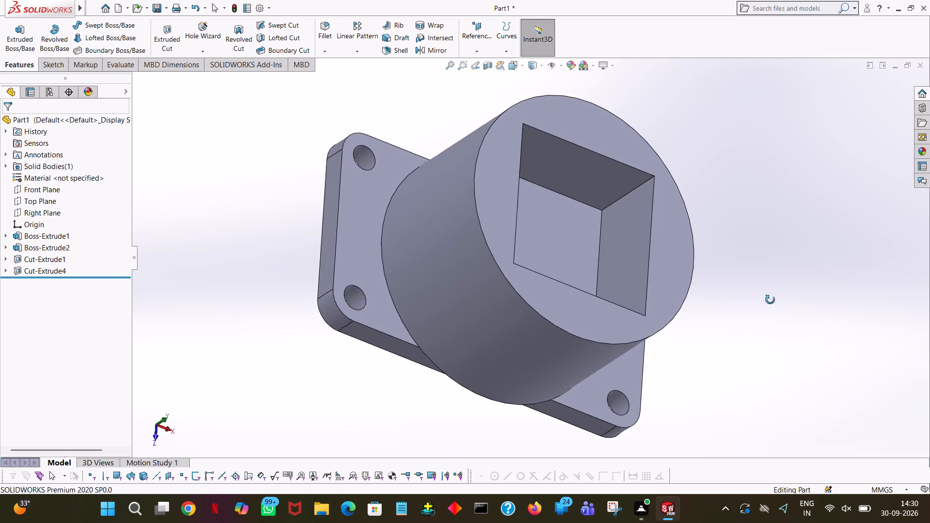
pyautogui.moveTo(770, 300); pyautogui.dragTo(745, 217, button='middle')
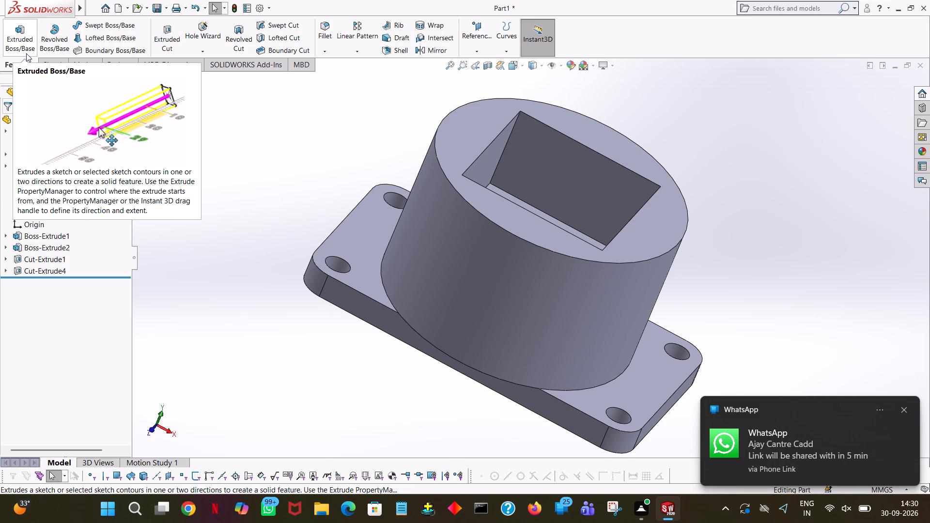
pyautogui.click(904, 410)
pyautogui.moveTo(857, 280); pyautogui.dragTo(799, 280, button='middle')
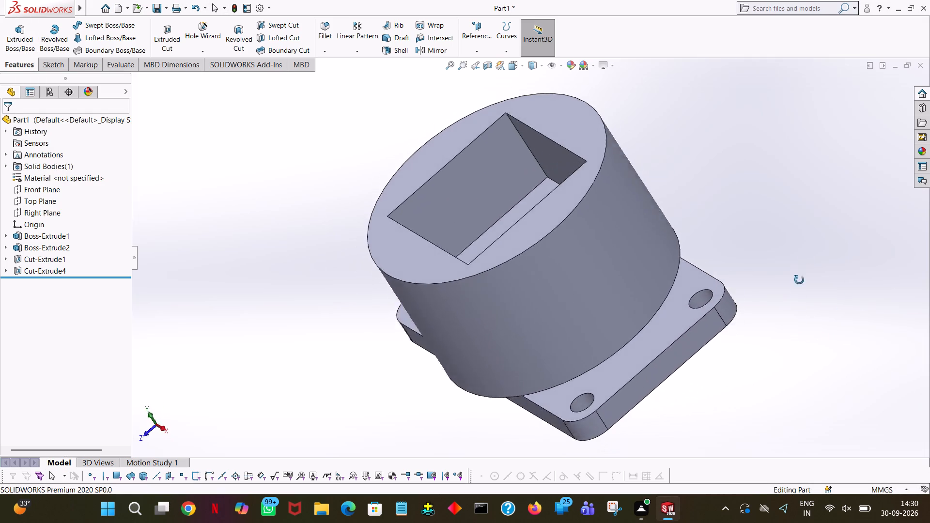
pyautogui.moveTo(799, 280); pyautogui.dragTo(845, 199, button='middle')
pyautogui.middleClick(885, 162)
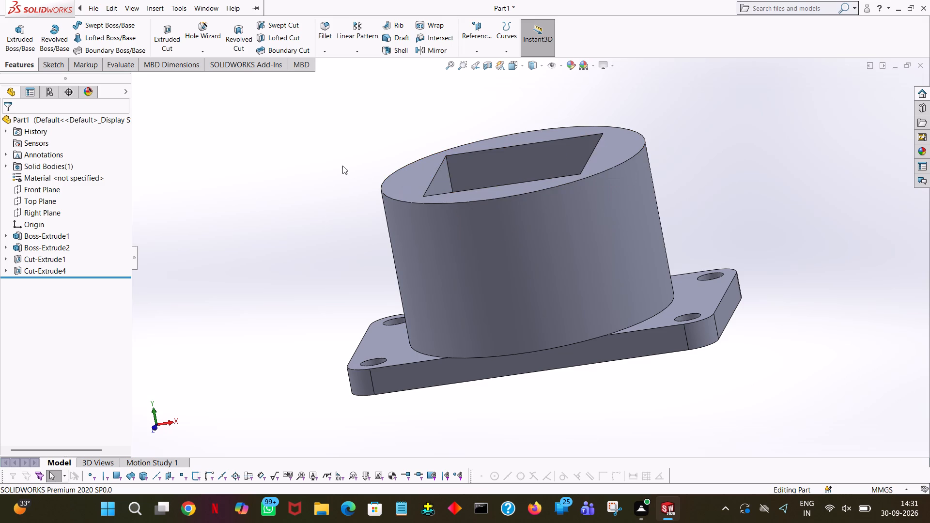
pyautogui.moveTo(342, 166); pyautogui.dragTo(316, 290, button='middle')
pyautogui.middleClick(316, 290)
pyautogui.moveTo(379, 261); pyautogui.dragTo(415, 244, button='middle')
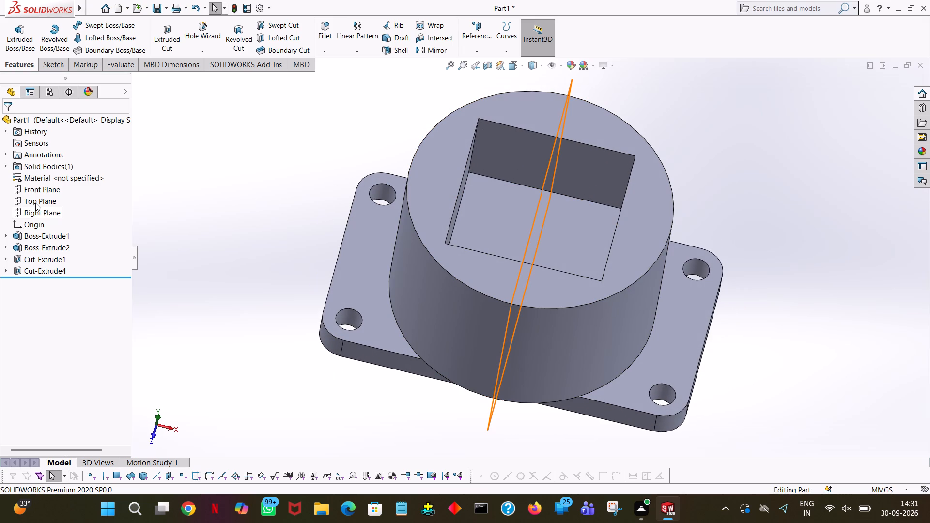
# Check how the Top and Right Planes cross the block, and select the Front Plane.
pyautogui.click(35, 203)
pyautogui.moveTo(252, 161); pyautogui.dragTo(272, 98, button='middle')
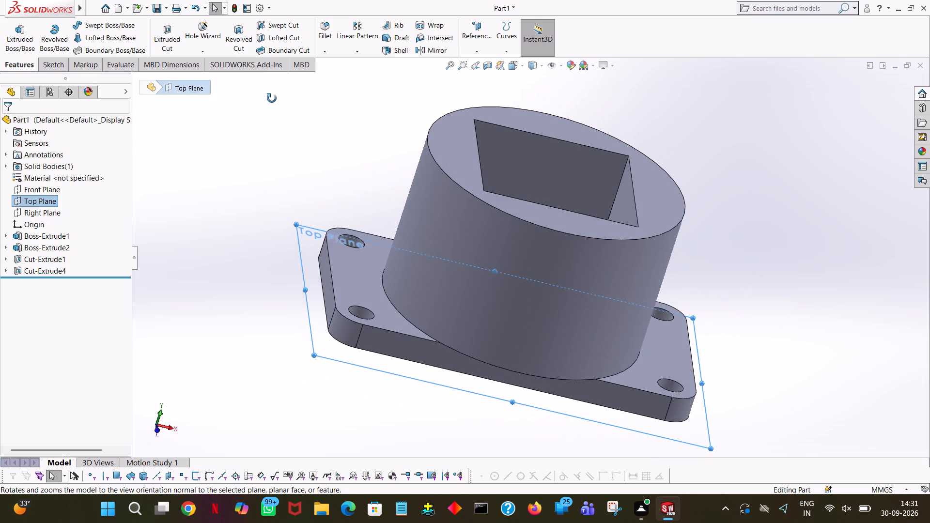
pyautogui.moveTo(272, 98); pyautogui.dragTo(270, 121, button='middle')
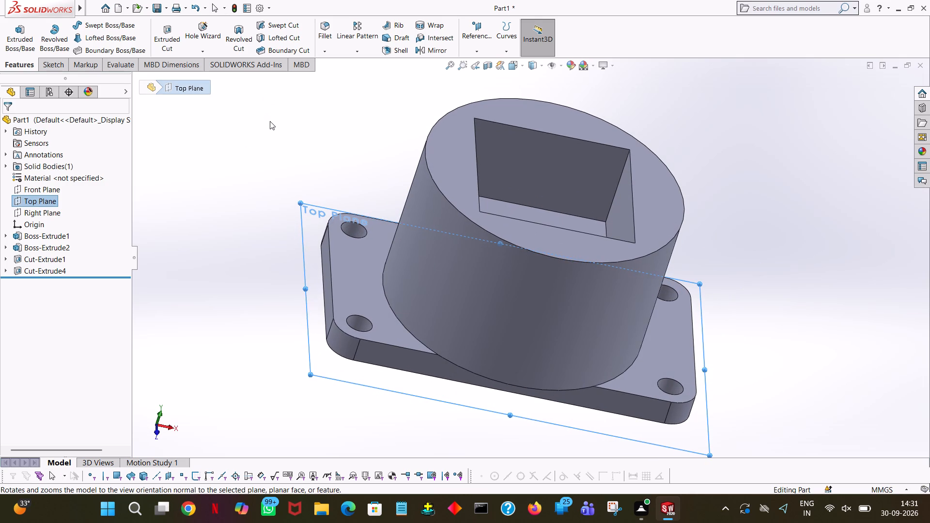
pyautogui.click(43, 215)
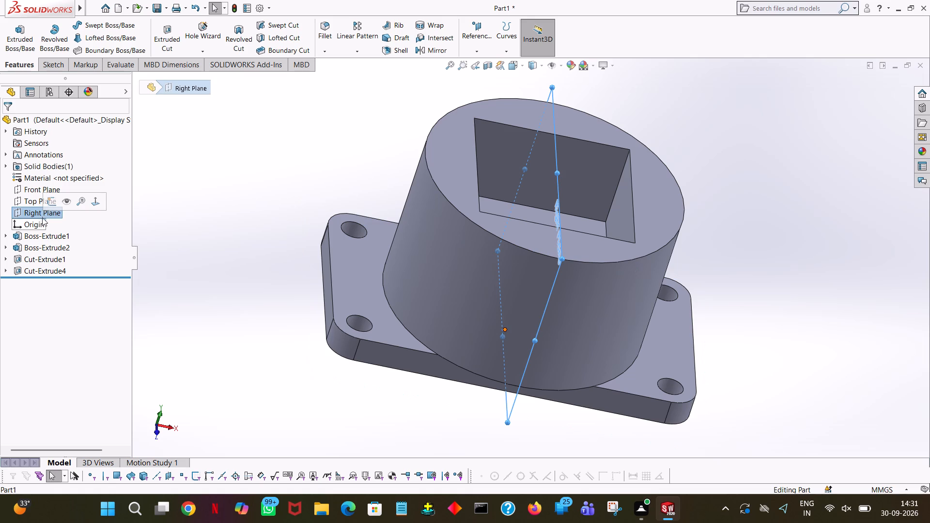
pyautogui.click(36, 184)
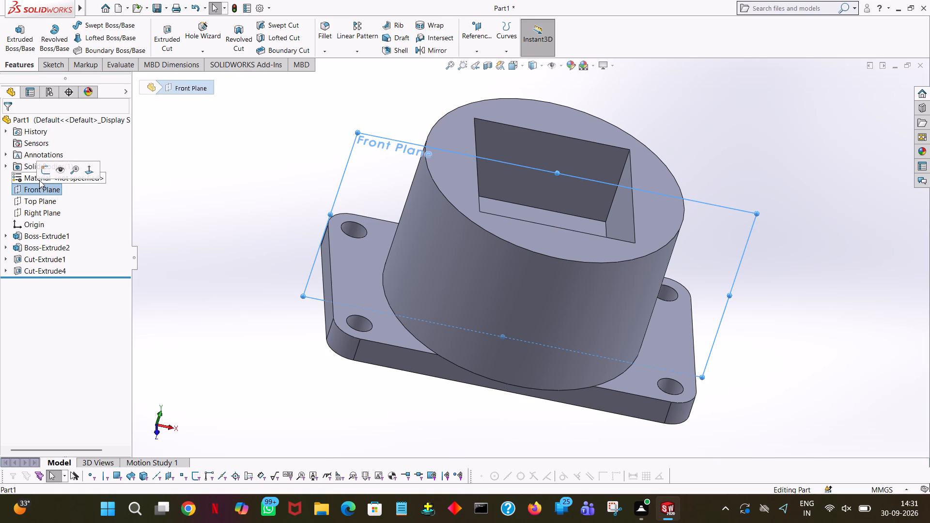
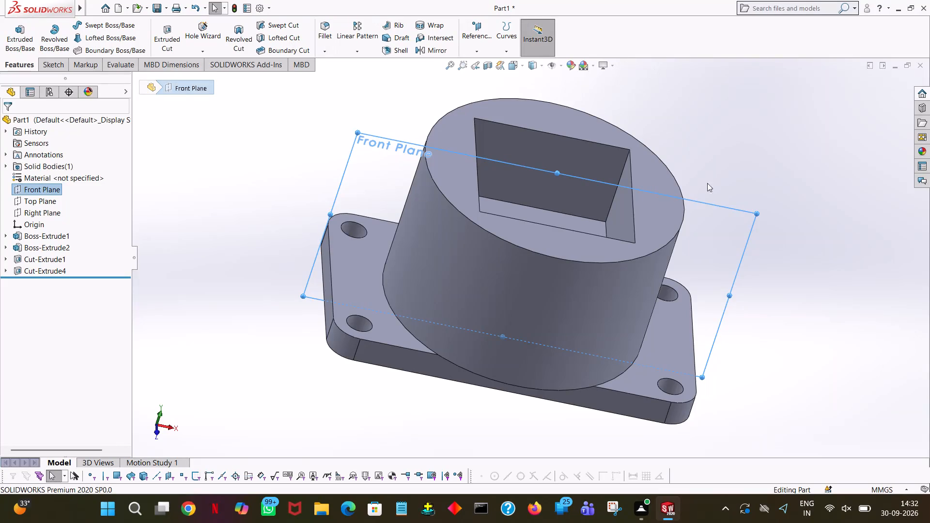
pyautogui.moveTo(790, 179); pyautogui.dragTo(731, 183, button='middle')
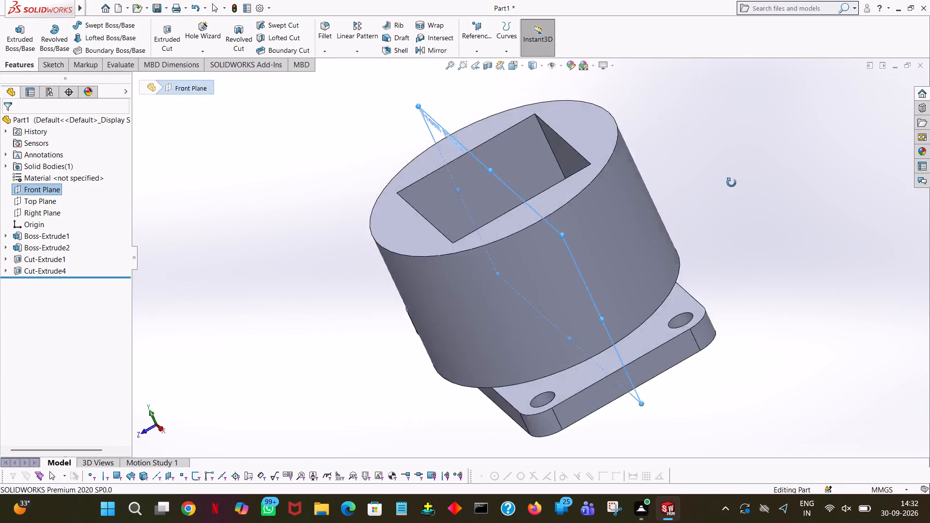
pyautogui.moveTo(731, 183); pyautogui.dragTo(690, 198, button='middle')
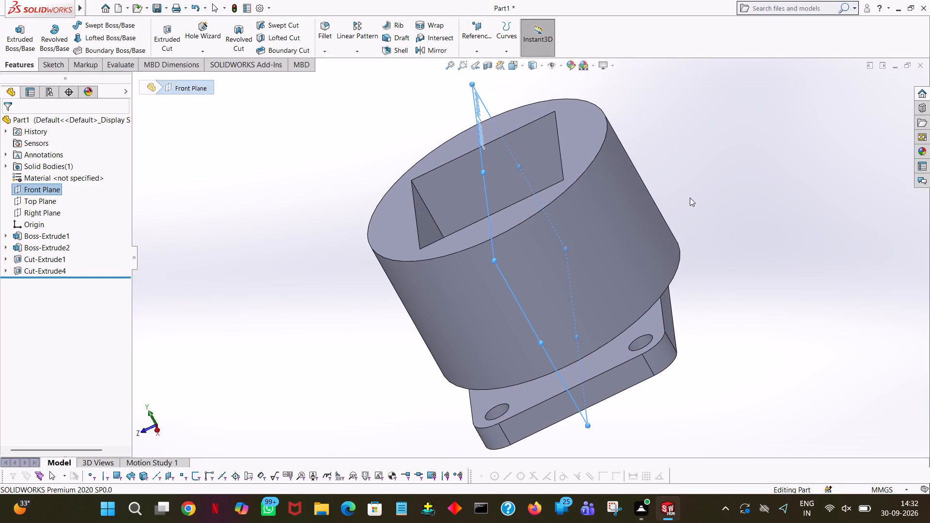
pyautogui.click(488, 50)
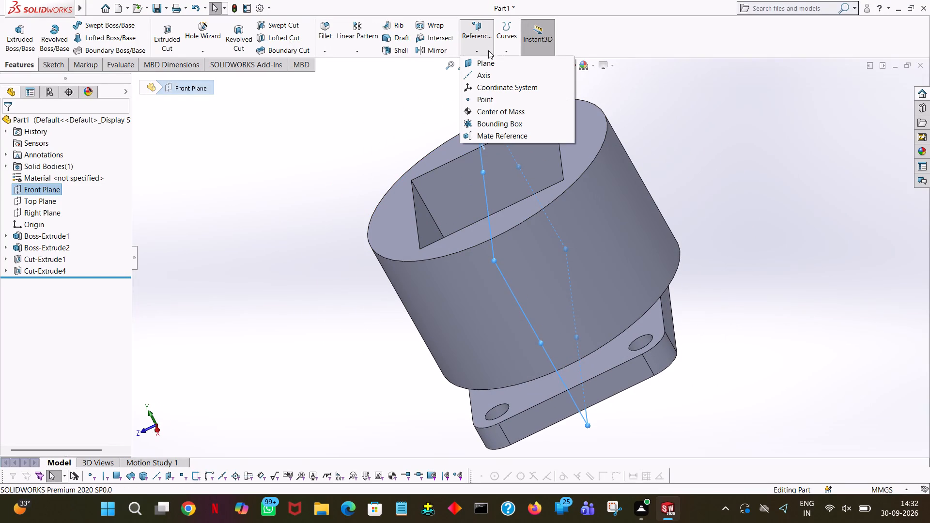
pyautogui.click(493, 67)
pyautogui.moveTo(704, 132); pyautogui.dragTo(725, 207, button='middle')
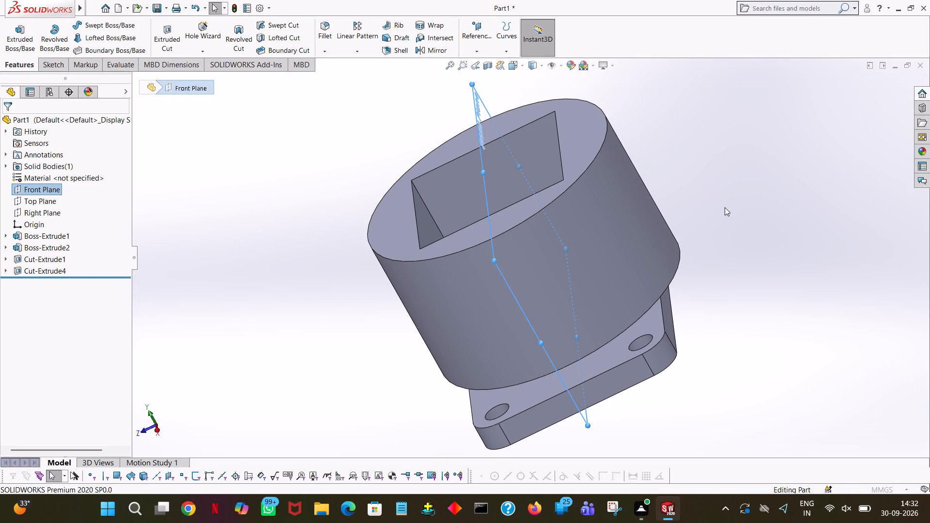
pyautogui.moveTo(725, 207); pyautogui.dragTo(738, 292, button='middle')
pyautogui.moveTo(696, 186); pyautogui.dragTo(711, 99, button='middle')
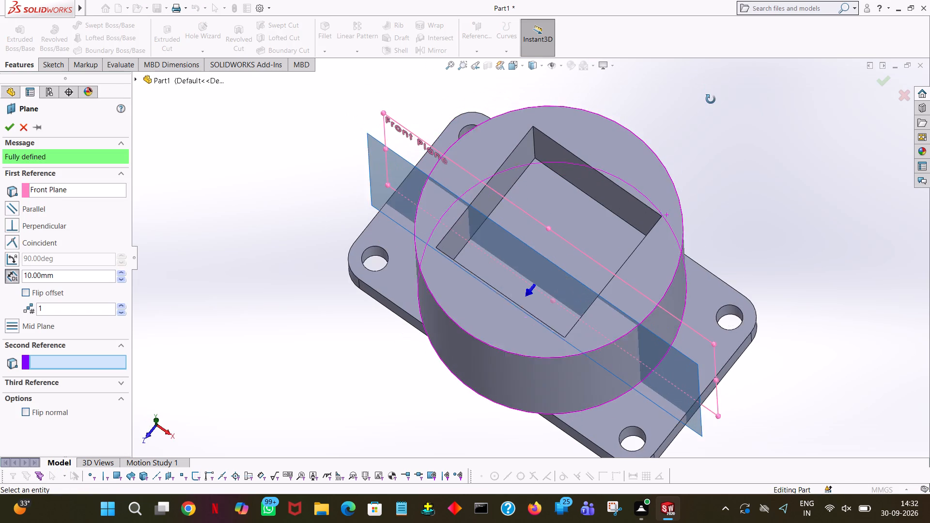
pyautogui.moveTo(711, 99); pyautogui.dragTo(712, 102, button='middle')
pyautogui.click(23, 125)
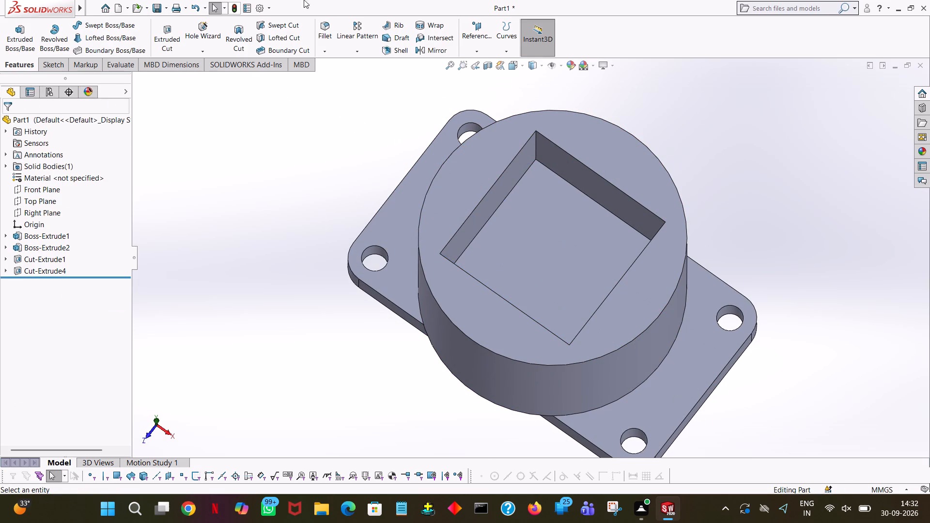
# Undo the 17 mm extruded cut to return to editing its square sketch on the pocket floor.
pyautogui.click(195, 11)
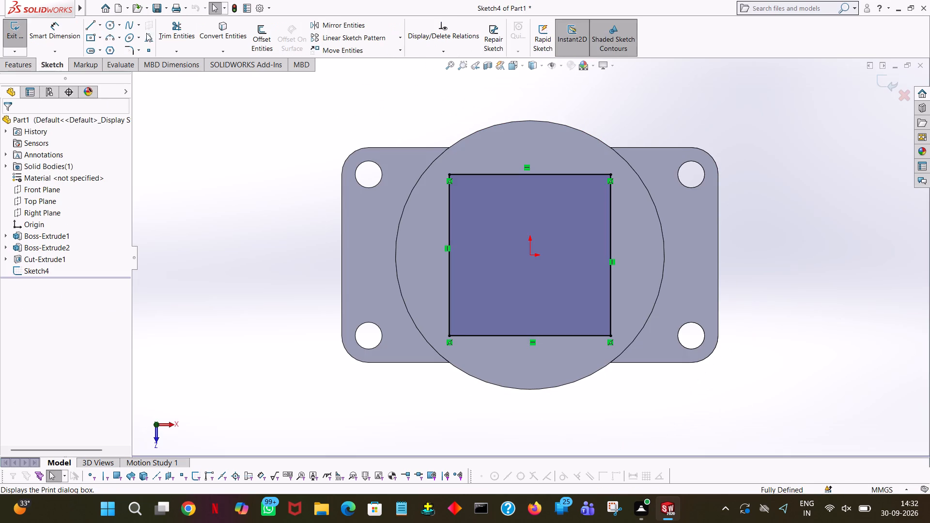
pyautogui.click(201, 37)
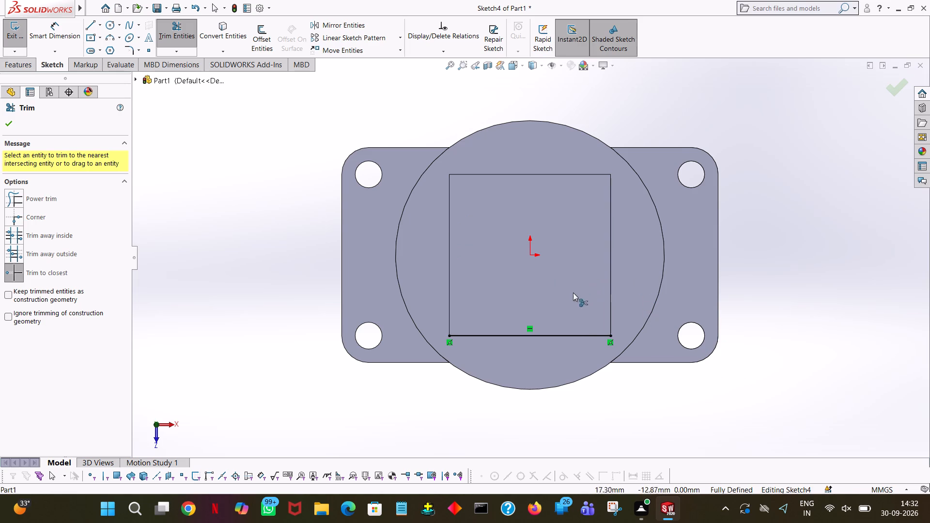
# Trim away all four sides of the 60 mm square in the pocket-floor sketch, using Trim to closest.
pyautogui.click(577, 336)
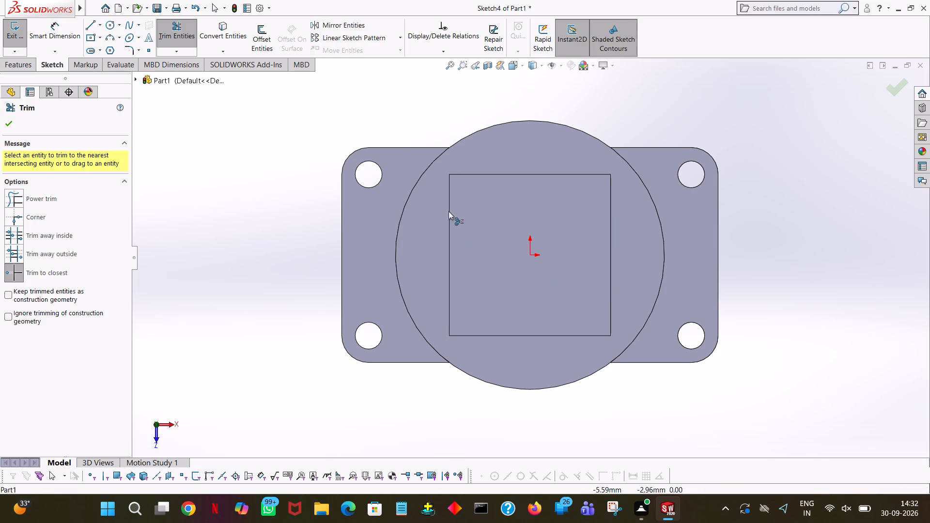
# Viewing the pocket-floor sketch face-on, draw a 15 mm horizontal helper line from the origin in the +X direction.
pyautogui.moveTo(260, 181); pyautogui.dragTo(260, 213, button='middle')
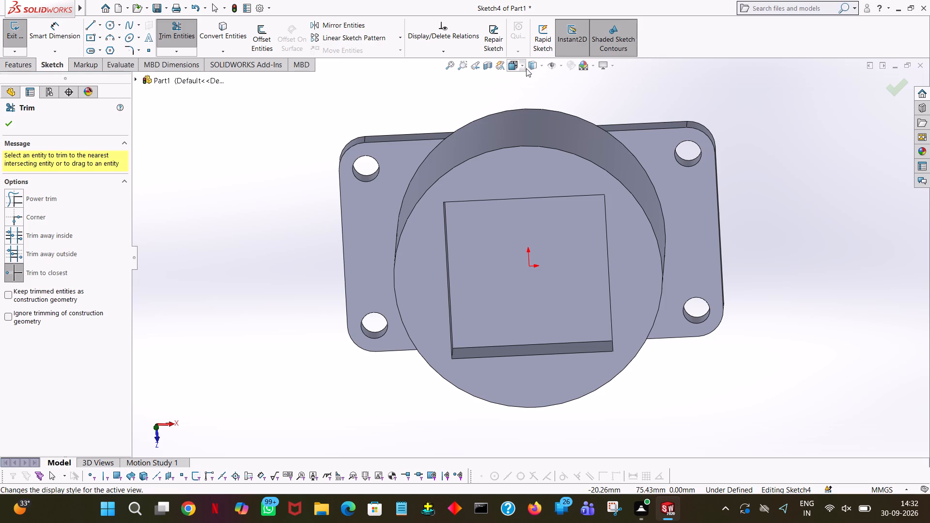
pyautogui.click(526, 68)
pyautogui.click(523, 68)
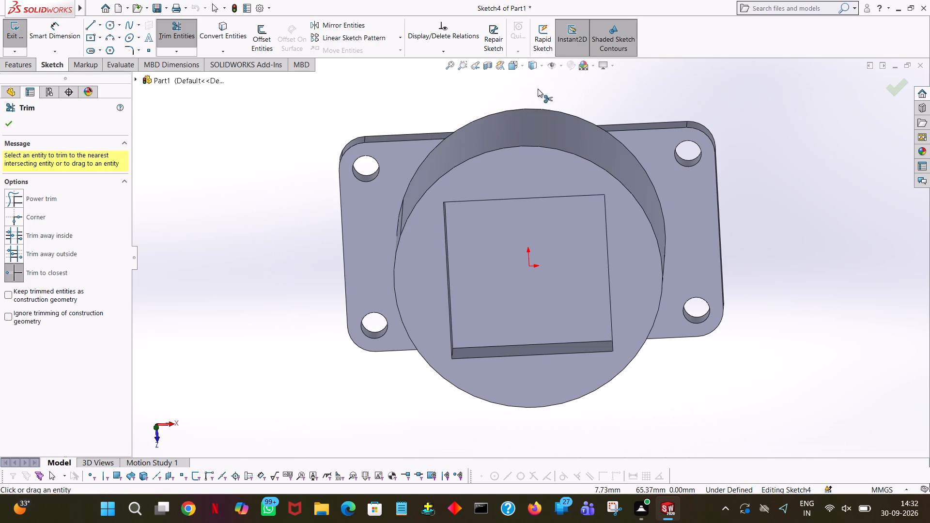
pyautogui.click(523, 70)
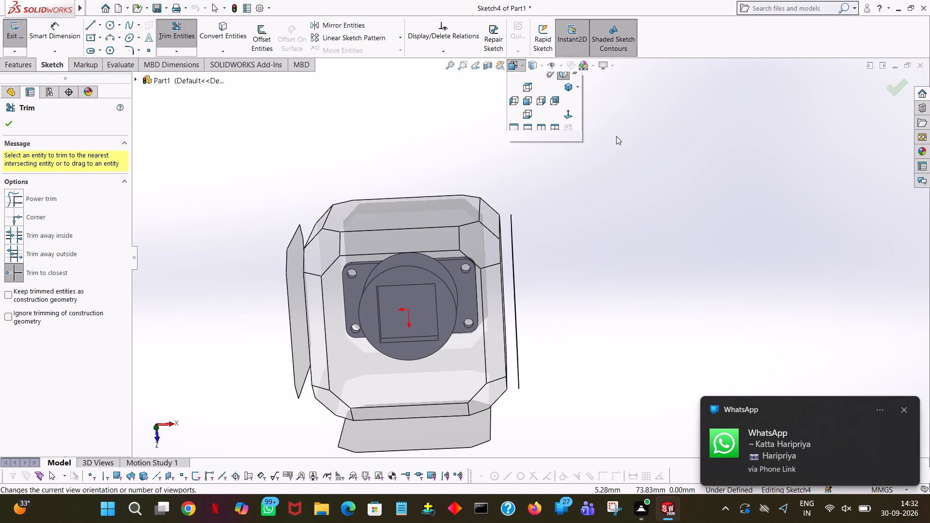
pyautogui.click(569, 116)
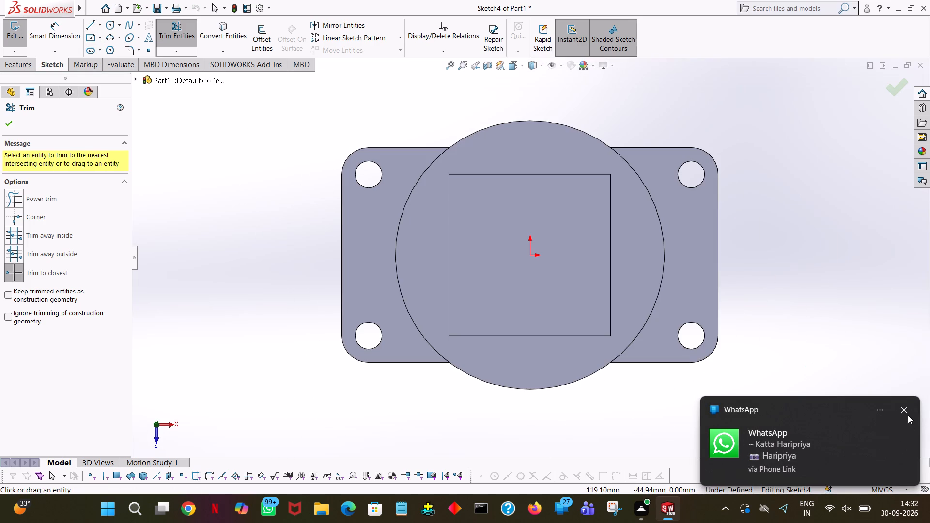
pyautogui.click(907, 414)
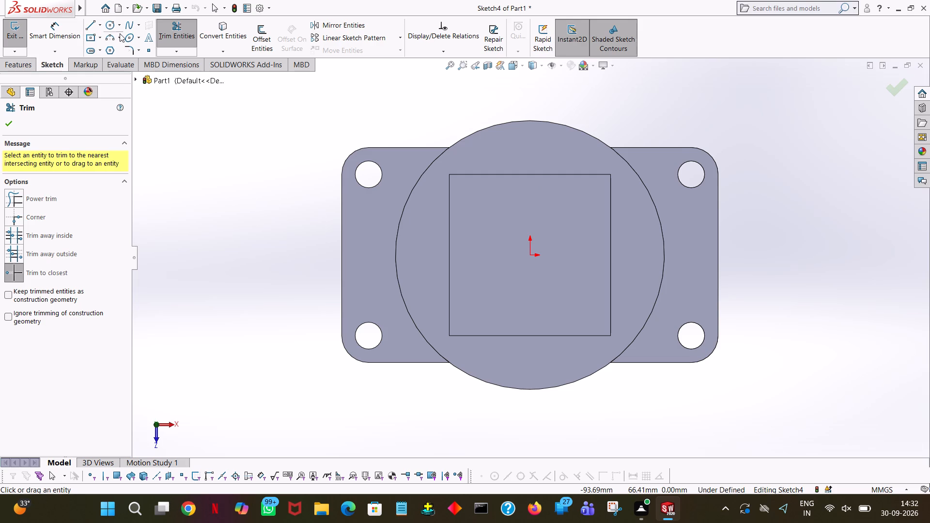
pyautogui.click(88, 30)
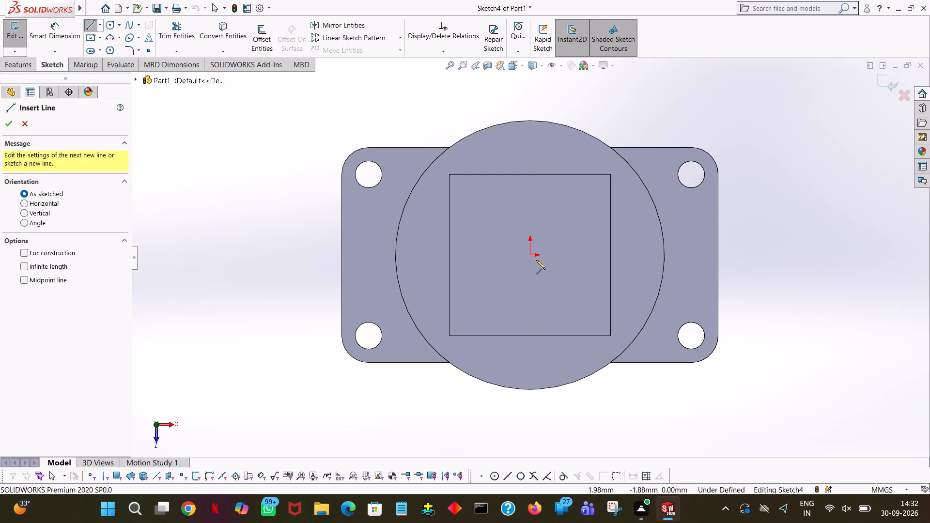
pyautogui.click(527, 254)
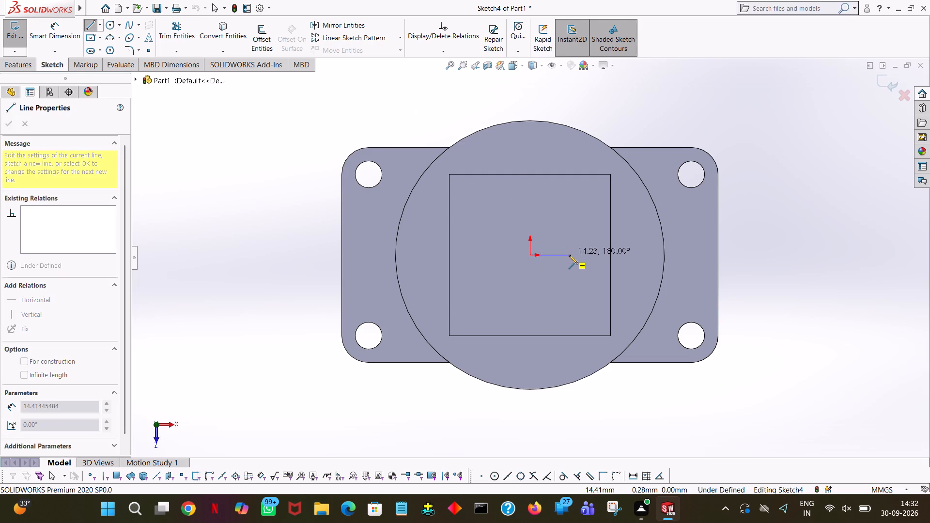
pyautogui.click(569, 255)
pyautogui.write('15')
pyautogui.press('Return')
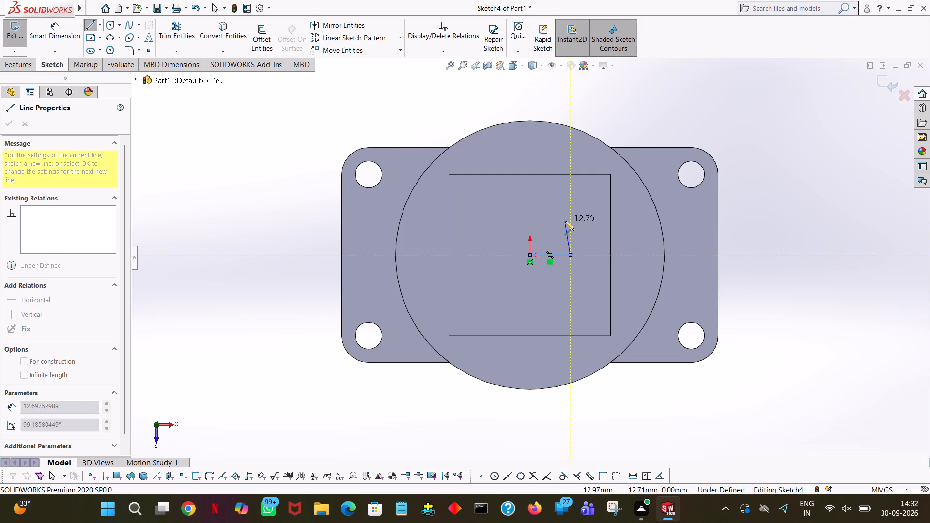
# From the helper line's outer end, draw a closed 30 mm square centred on the origin: 15 mm up, three 30 mm sides, 15 mm closing line.
pyautogui.click(569, 208)
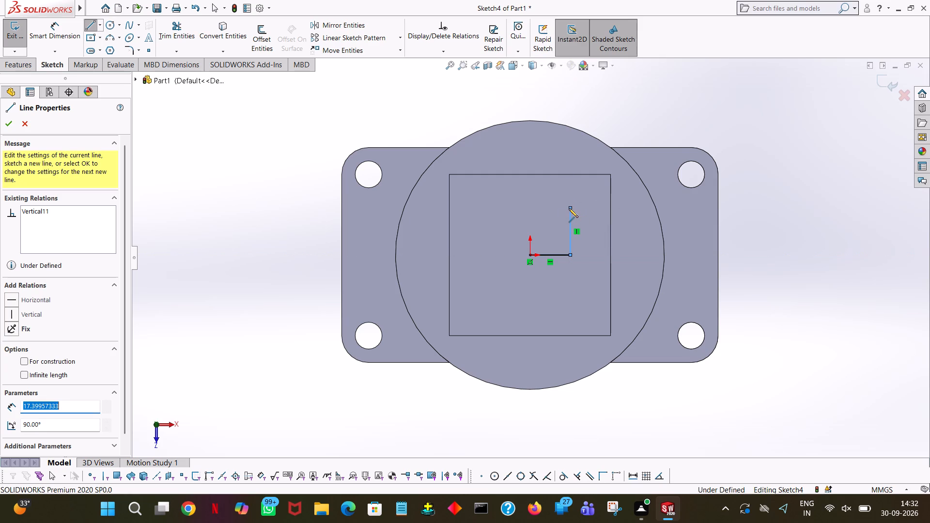
pyautogui.write('15')
pyautogui.press('Return')
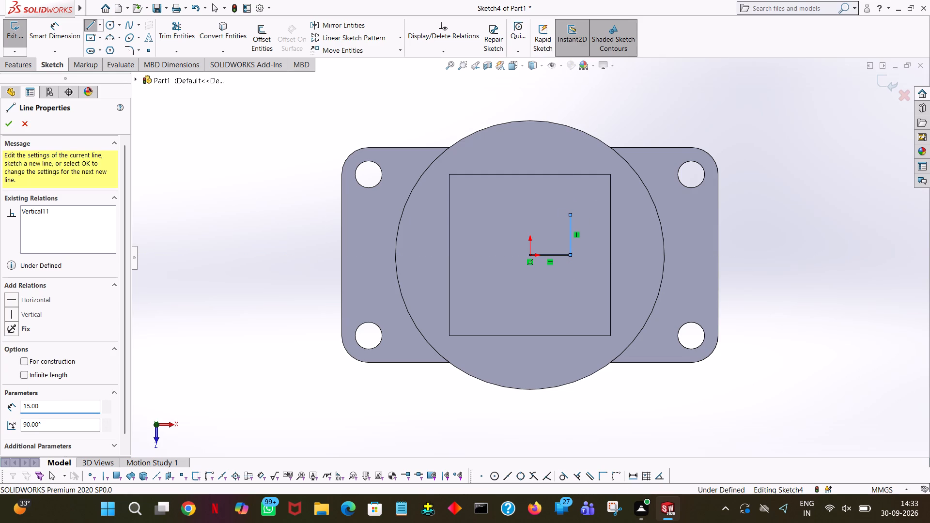
pyautogui.click(505, 215)
pyautogui.write('30')
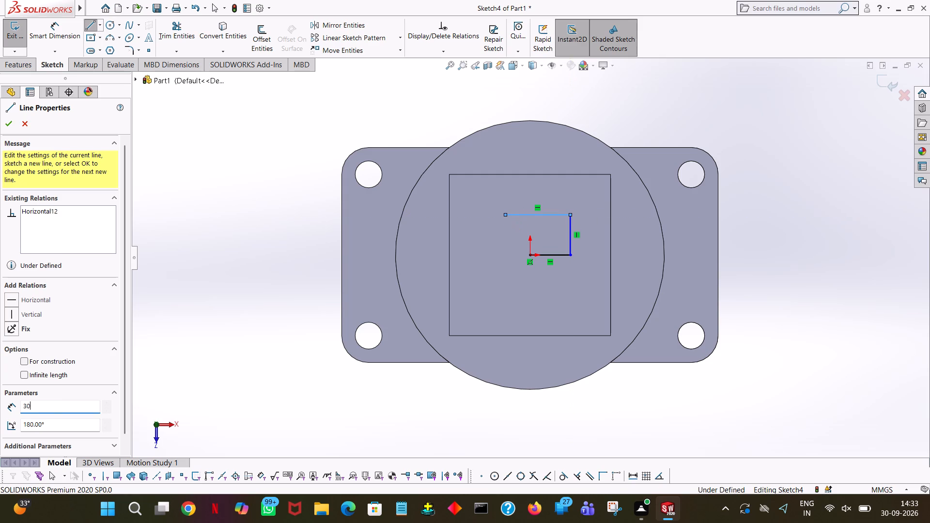
pyautogui.press('Return')
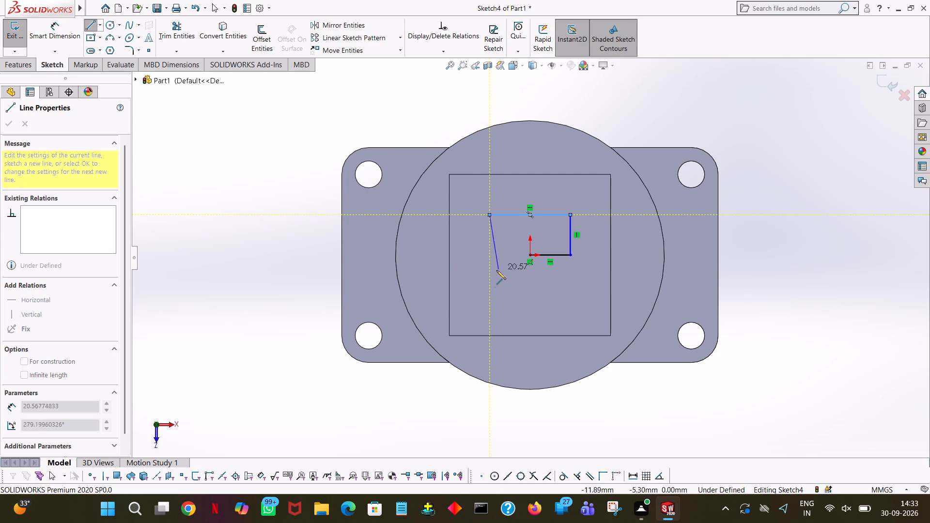
pyautogui.click(490, 278)
pyautogui.write('30')
pyautogui.press('Return')
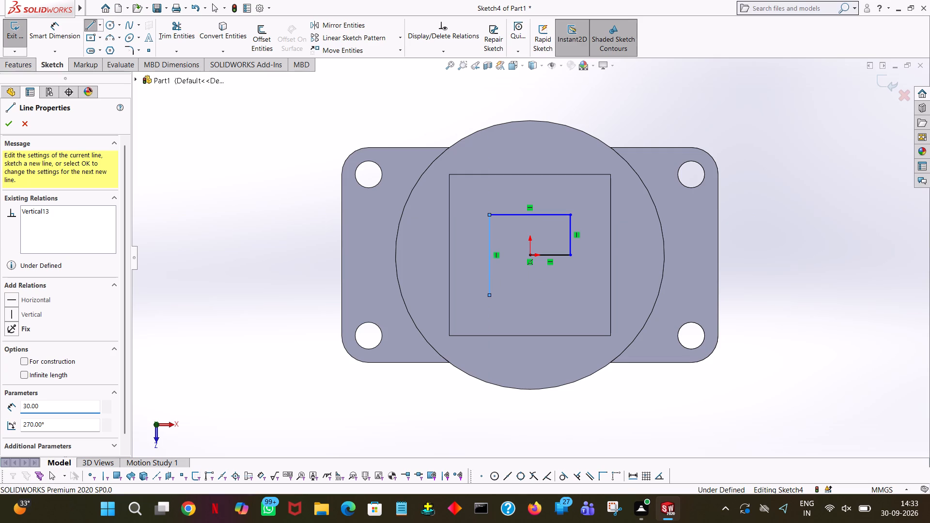
pyautogui.click(572, 295)
pyautogui.click(568, 253)
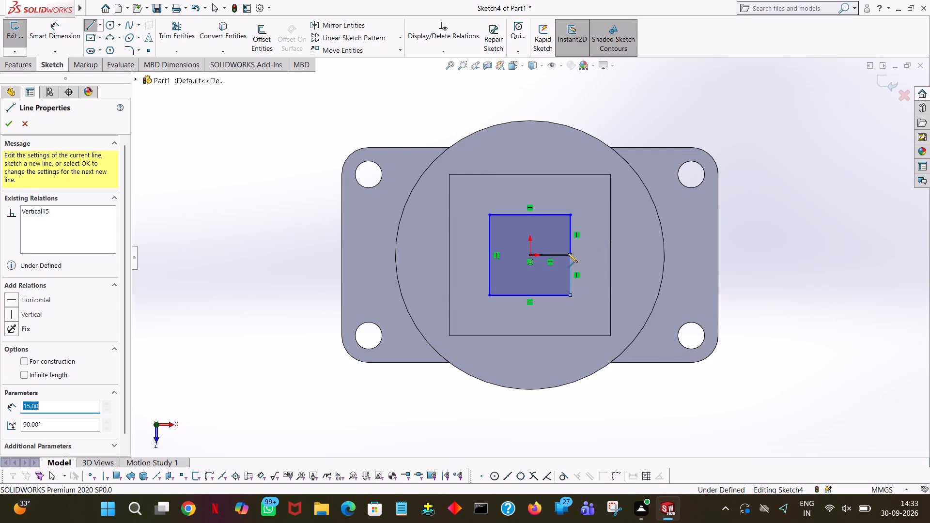
pyautogui.rightClick(568, 253)
pyautogui.click(597, 258)
# Trim away the helper line between the origin and the side of the 30 mm square.
pyautogui.click(179, 31)
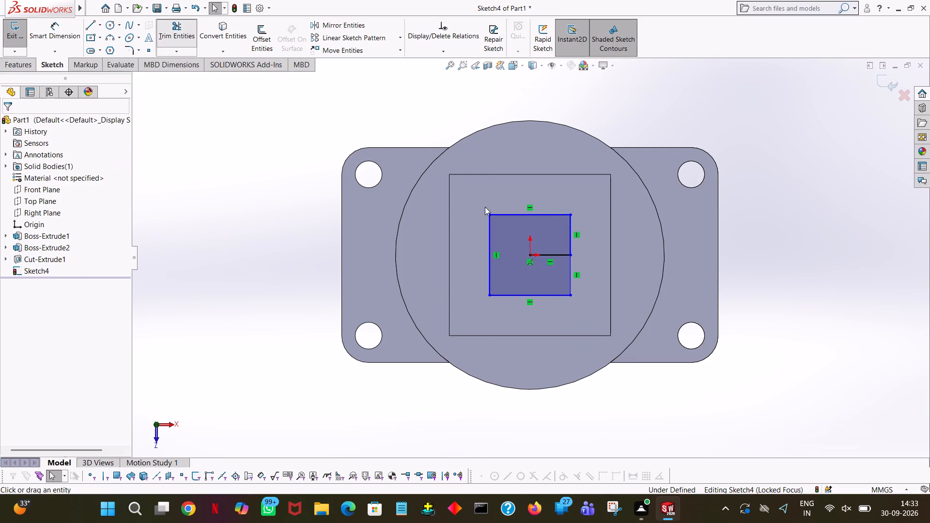
pyautogui.click(561, 257)
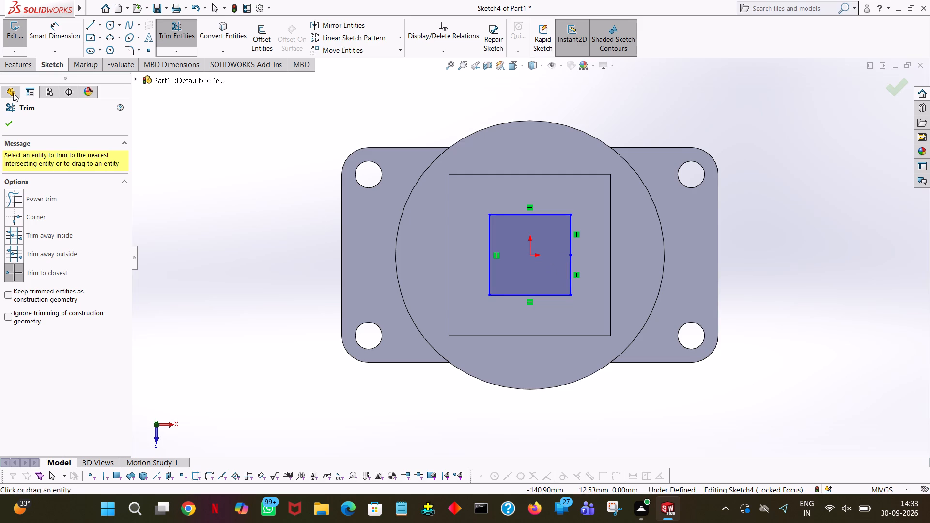
pyautogui.click(11, 126)
# Make a Blind Extruded Cut 17 mm deep into the pocket floor from the 30 mm square sketch.
pyautogui.moveTo(529, 405); pyautogui.dragTo(542, 203, button='middle')
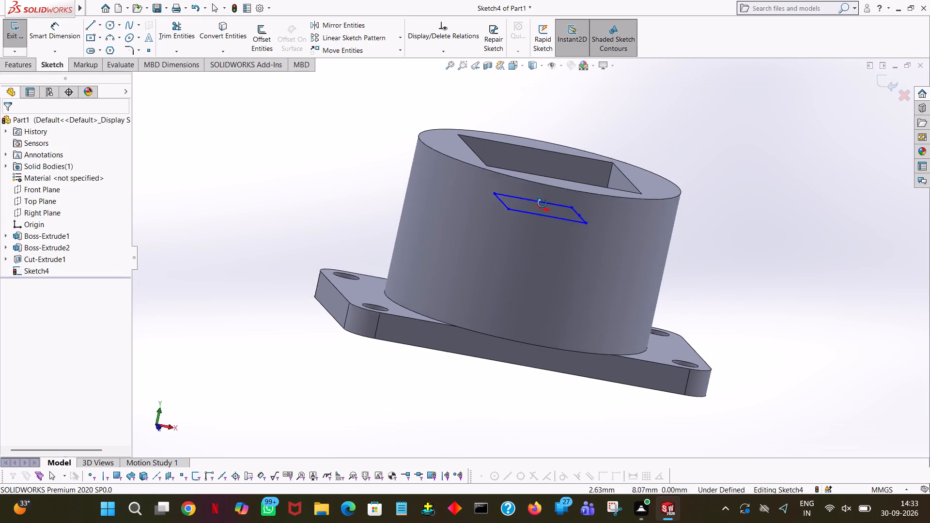
pyautogui.moveTo(542, 203); pyautogui.dragTo(534, 181, button='middle')
pyautogui.click(11, 63)
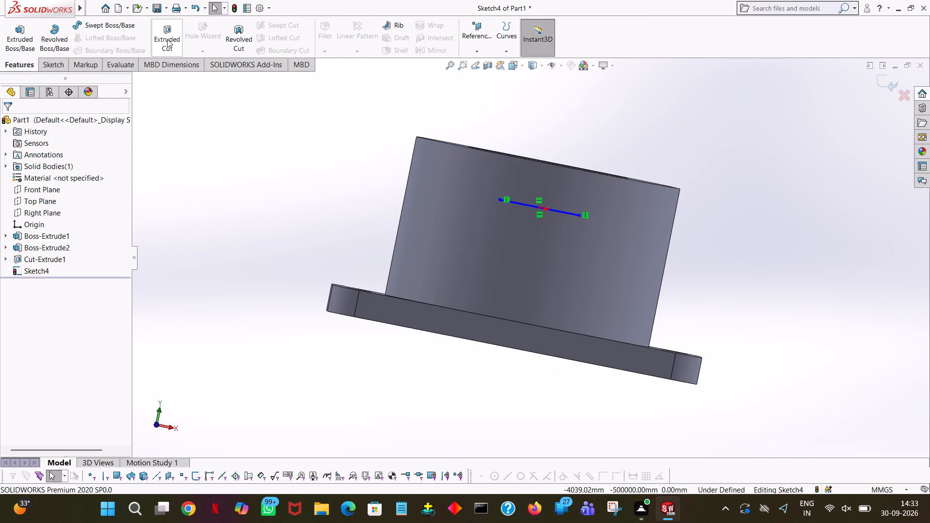
pyautogui.click(168, 39)
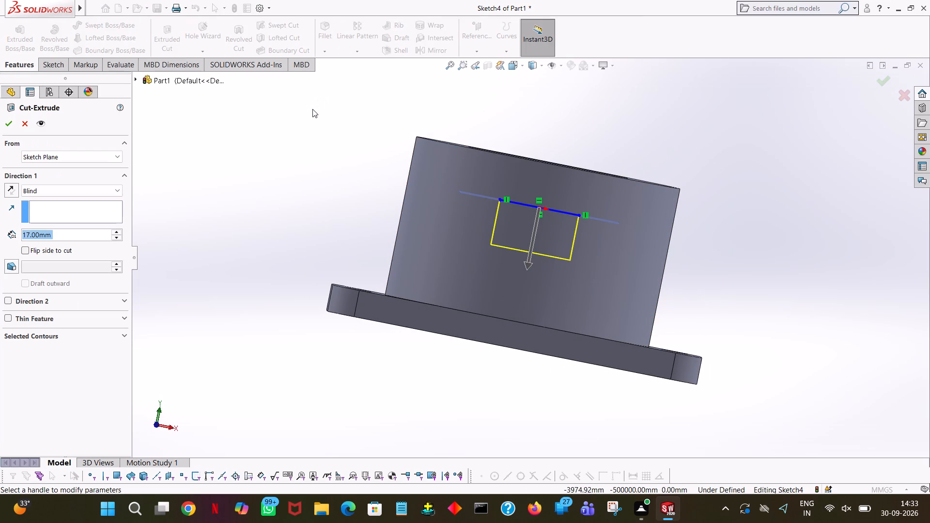
pyautogui.click(13, 121)
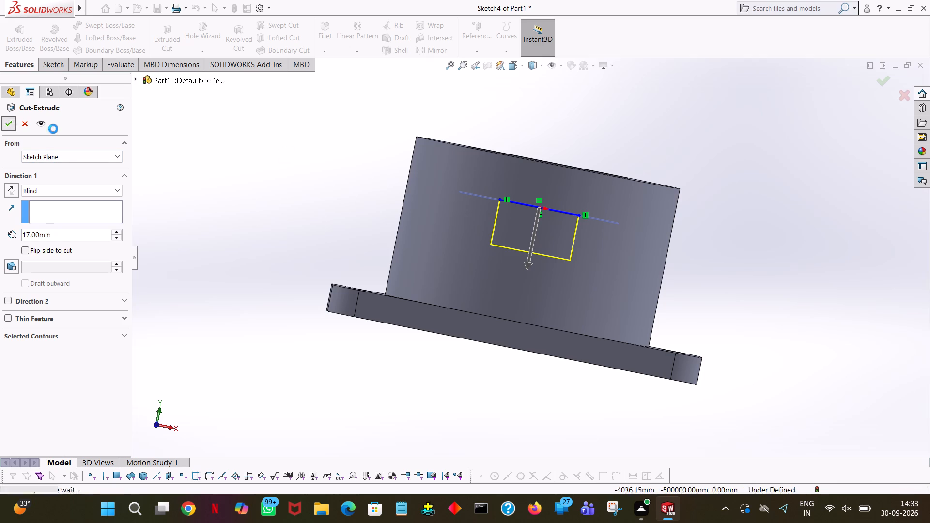
pyautogui.click(287, 128)
pyautogui.moveTo(359, 144); pyautogui.dragTo(339, 265, button='middle')
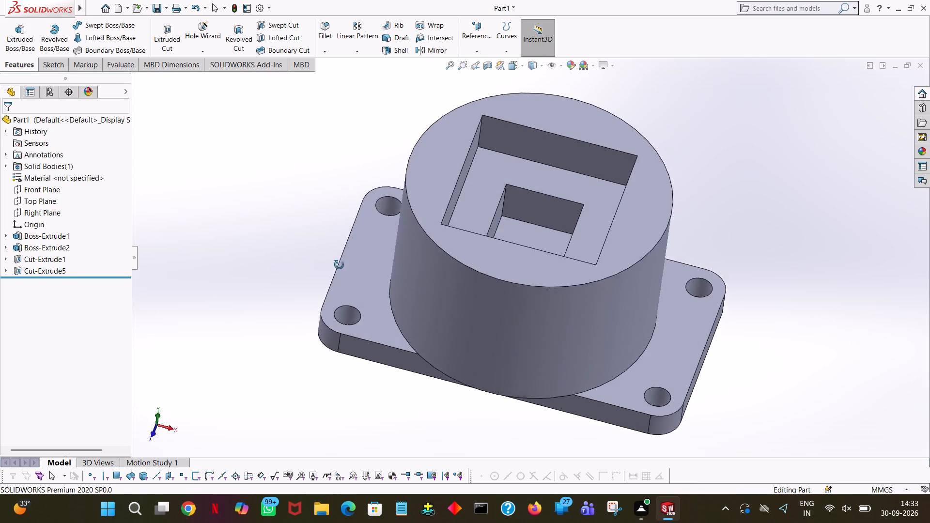
# Create a reference plane parallel to the Front Plane, offset 15 mm in the +Z direction.
pyautogui.moveTo(339, 265); pyautogui.dragTo(337, 309, button='middle')
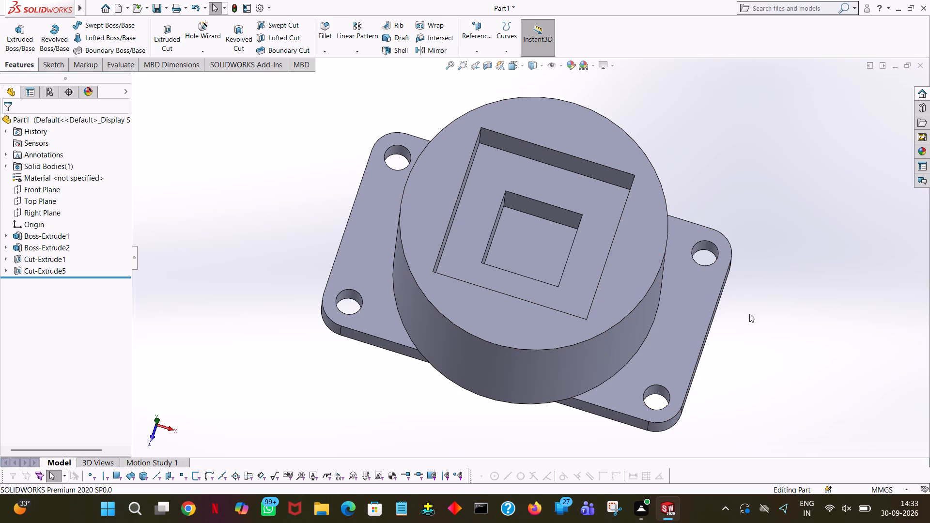
pyautogui.moveTo(780, 302); pyautogui.dragTo(814, 211, button='middle')
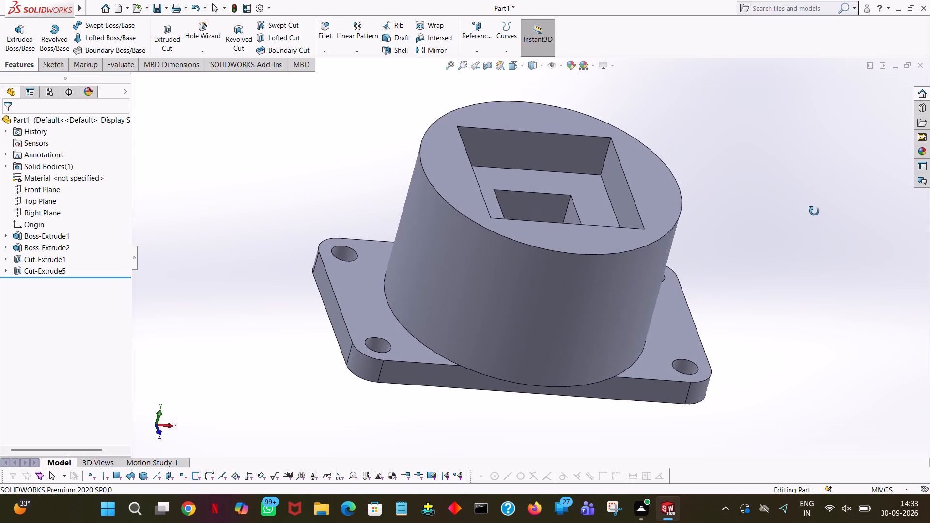
pyautogui.moveTo(814, 211); pyautogui.dragTo(812, 265, button='middle')
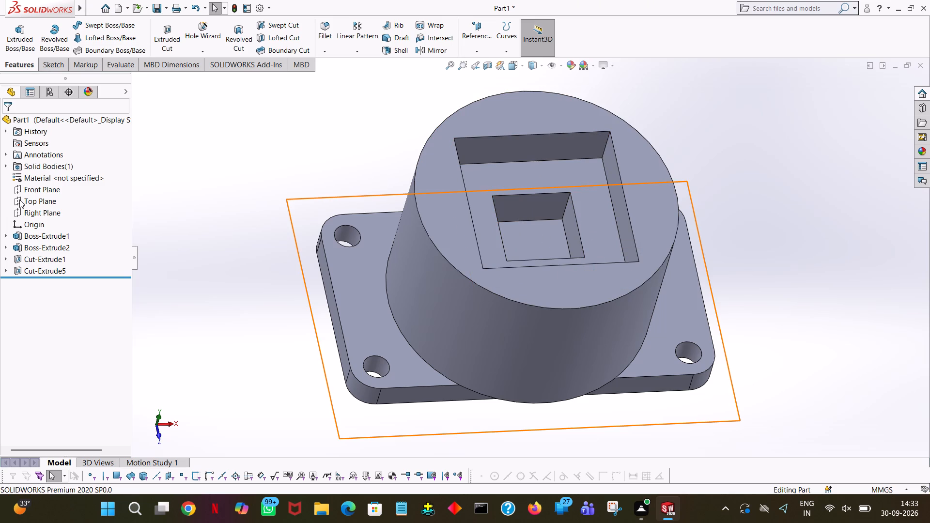
pyautogui.click(40, 192)
pyautogui.moveTo(354, 224); pyautogui.dragTo(275, 223, button='middle')
pyautogui.moveTo(262, 235); pyautogui.dragTo(520, 266, button='middle')
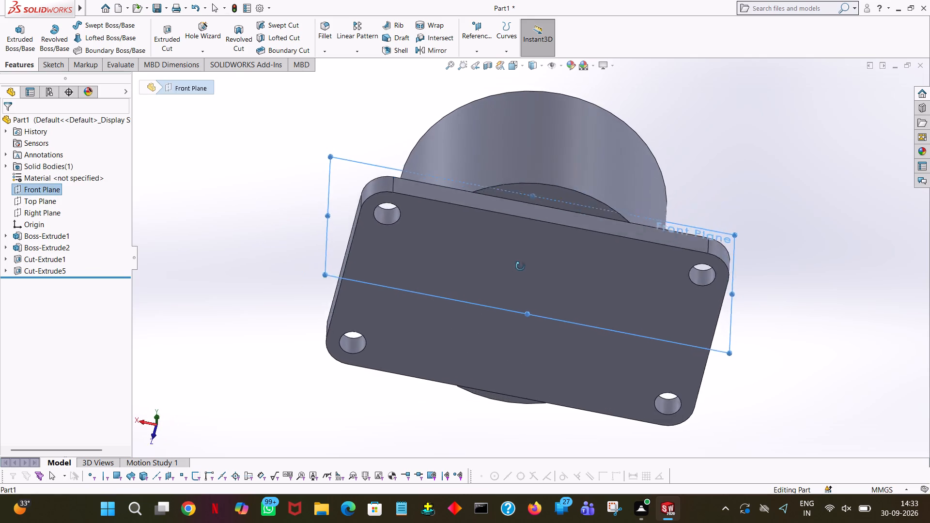
pyautogui.moveTo(520, 266); pyautogui.dragTo(368, 358, button='middle')
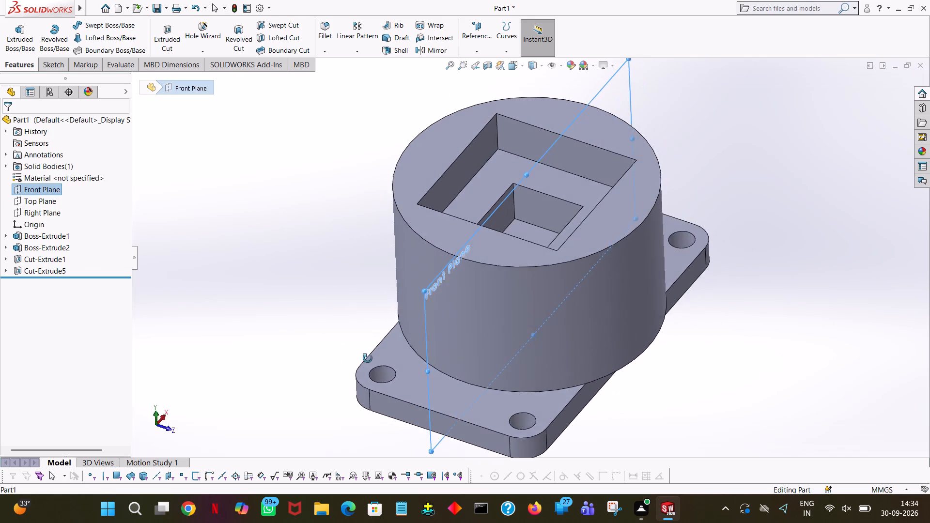
pyautogui.moveTo(368, 358); pyautogui.dragTo(374, 402, button='middle')
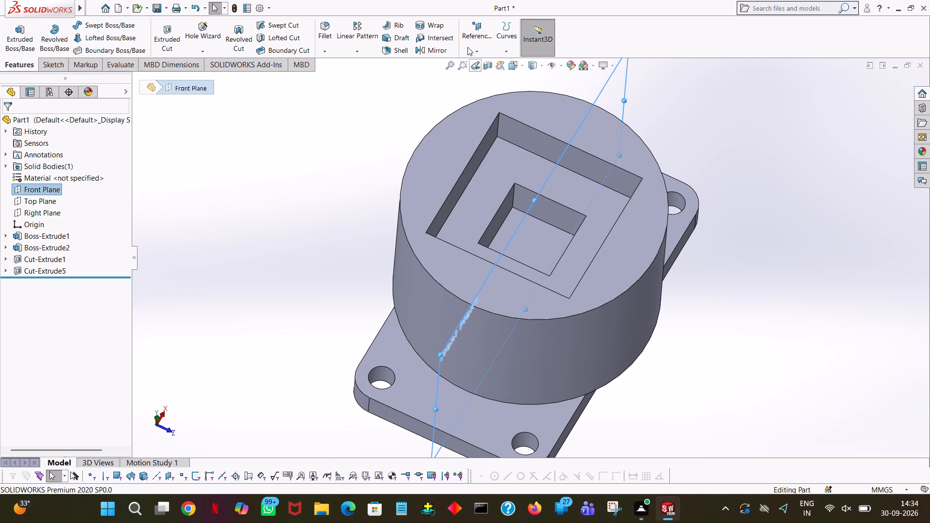
pyautogui.click(474, 57)
pyautogui.click(480, 54)
pyautogui.click(472, 62)
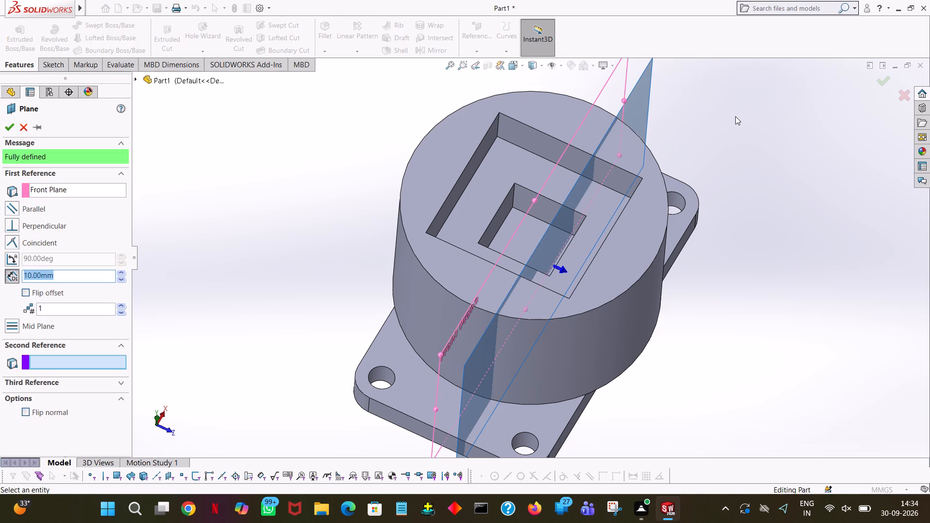
pyautogui.write('15')
pyautogui.press('Return')
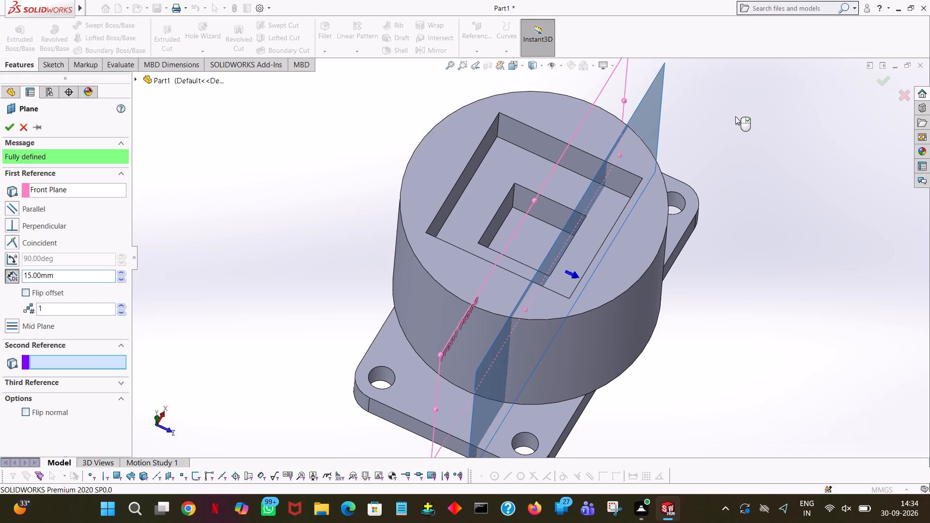
pyautogui.click(9, 133)
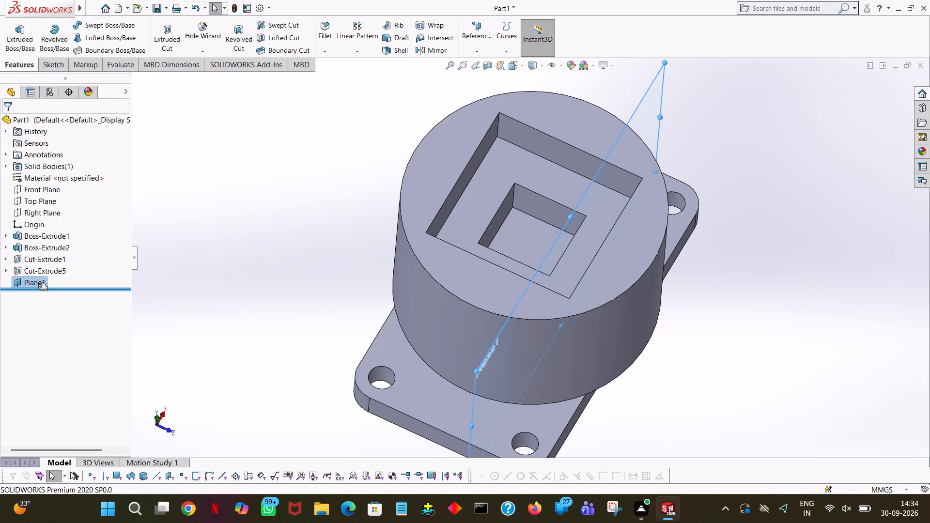
# Start a new sketch on the 15 mm offset plane and view it face-on.
pyautogui.click(37, 285)
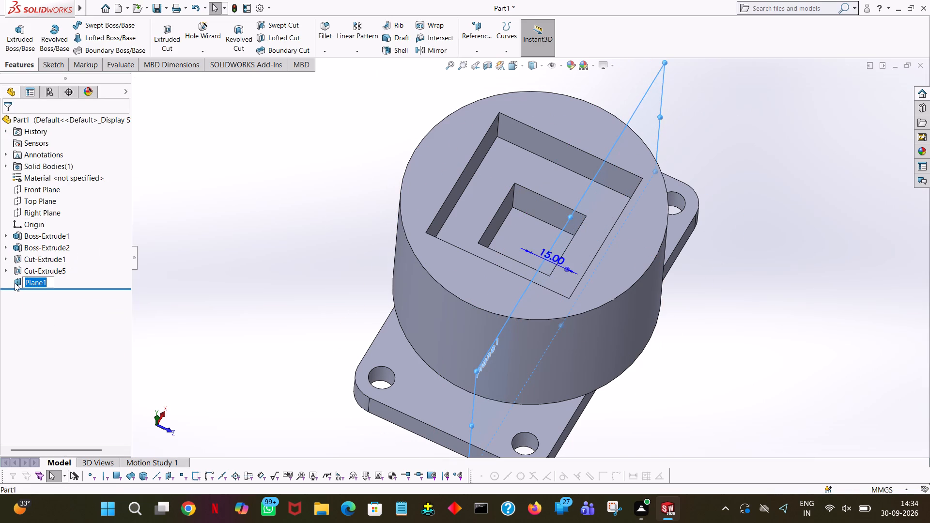
pyautogui.click(15, 283)
pyautogui.click(26, 273)
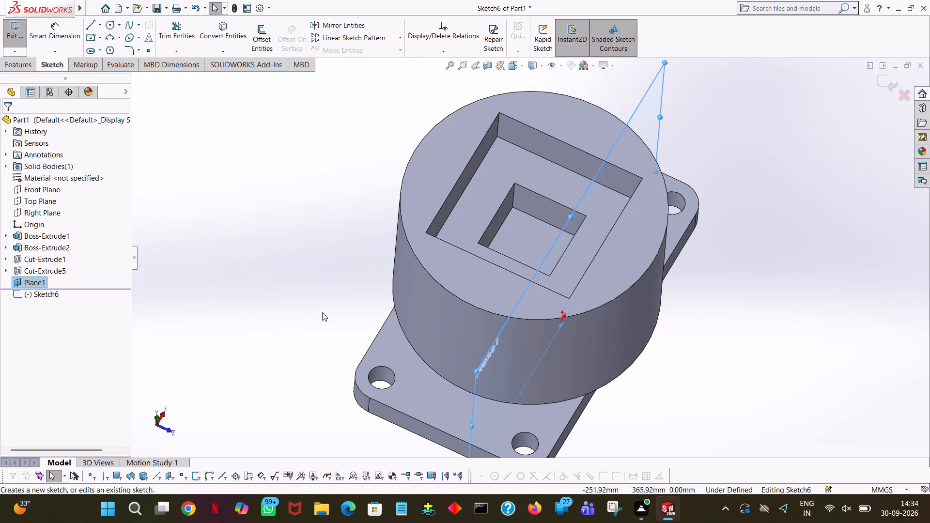
pyautogui.press('space')
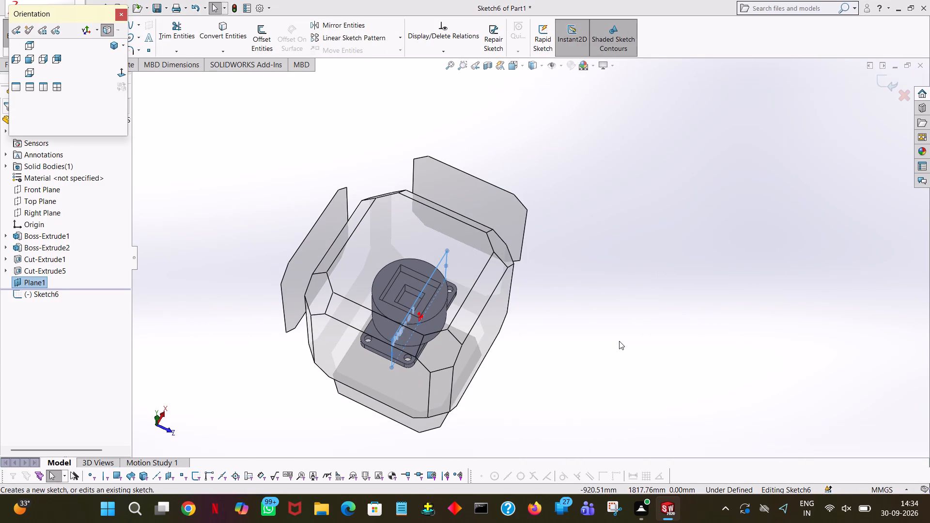
pyautogui.click(116, 73)
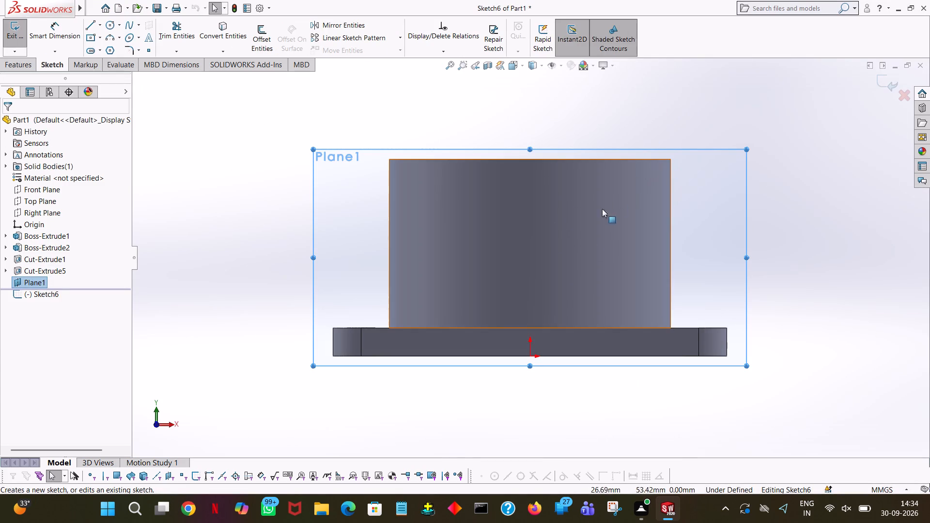
# Examine the stepped square pocket and its inner walls relative to the offset sketch plane from several angles.
pyautogui.moveTo(668, 108); pyautogui.dragTo(663, 222, button='middle')
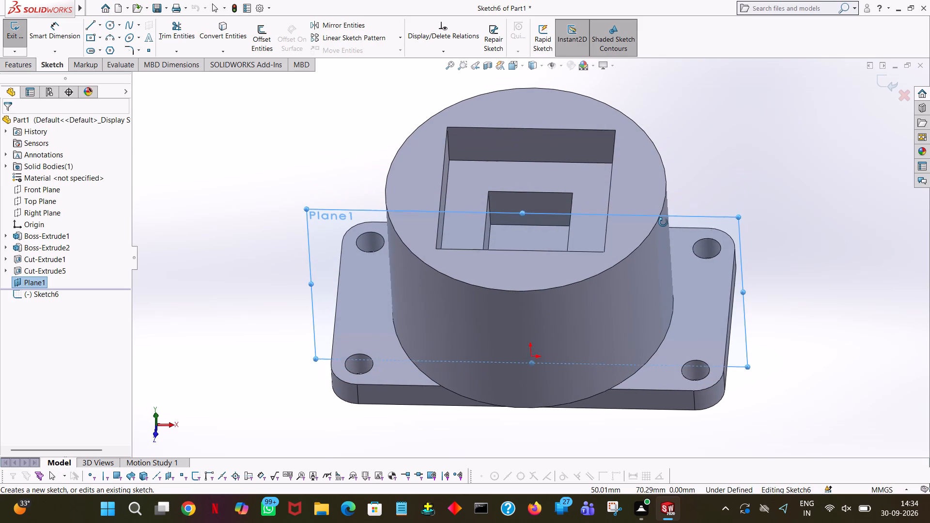
pyautogui.moveTo(663, 222); pyautogui.dragTo(663, 225, button='middle')
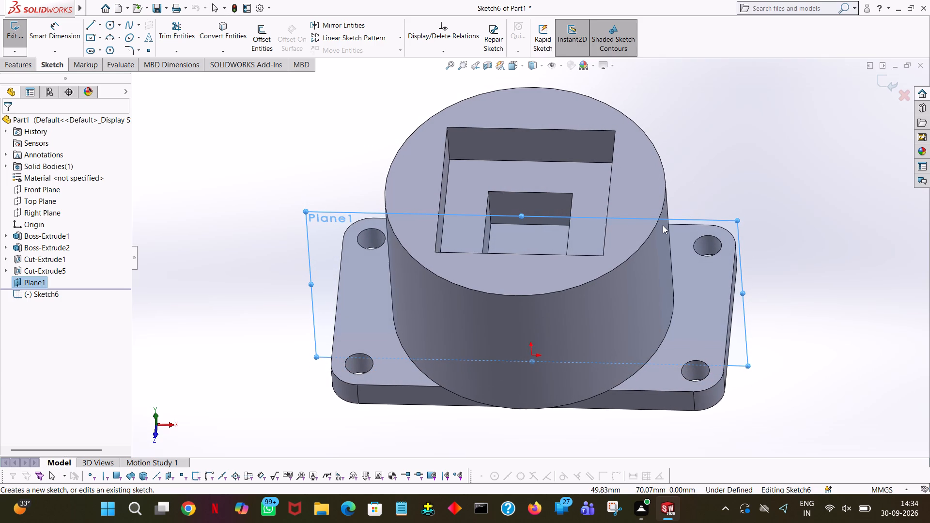
pyautogui.moveTo(663, 225); pyautogui.dragTo(663, 251, button='middle')
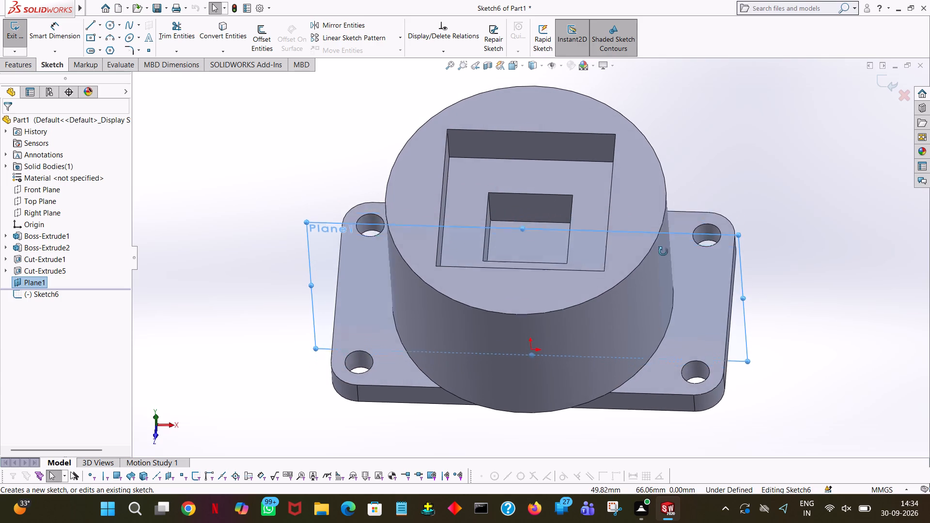
pyautogui.moveTo(663, 251); pyautogui.dragTo(686, 286, button='middle')
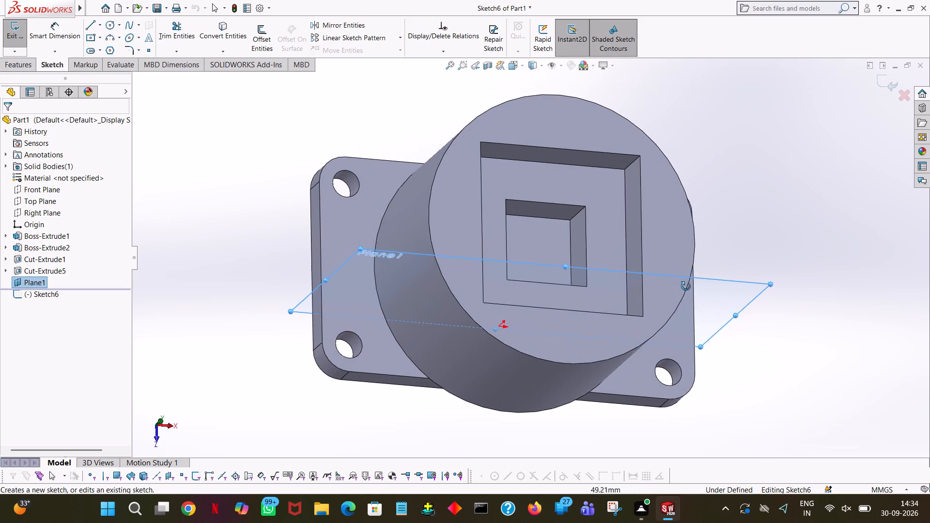
pyautogui.moveTo(686, 286); pyautogui.dragTo(683, 258, button='middle')
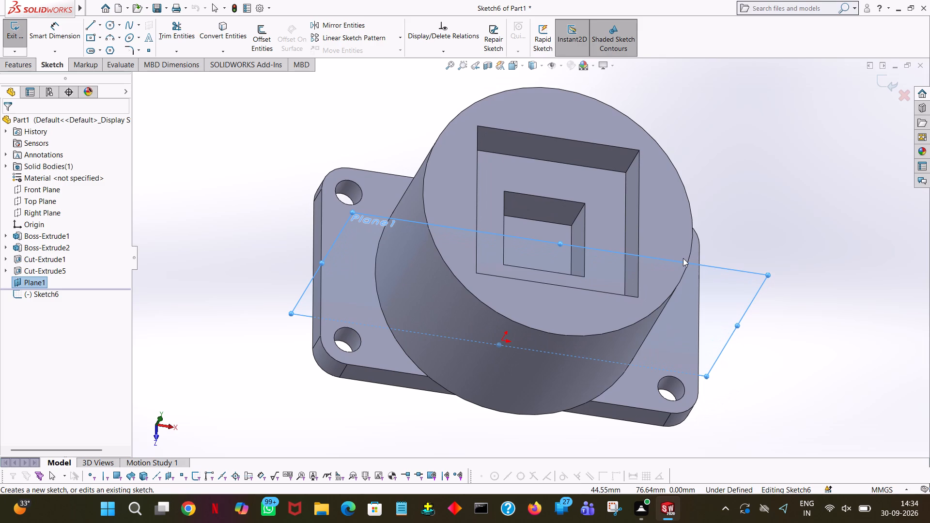
pyautogui.click(582, 231)
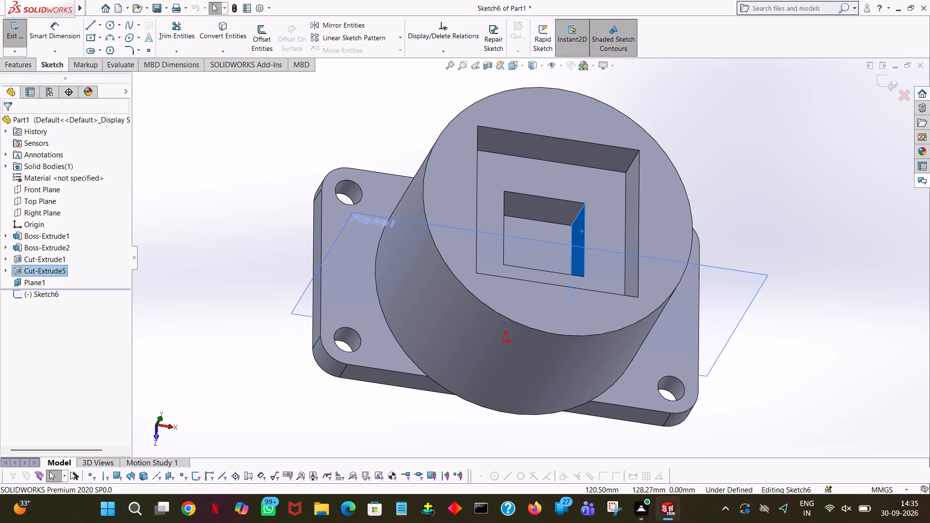
pyautogui.moveTo(807, 378); pyautogui.dragTo(787, 270, button='middle')
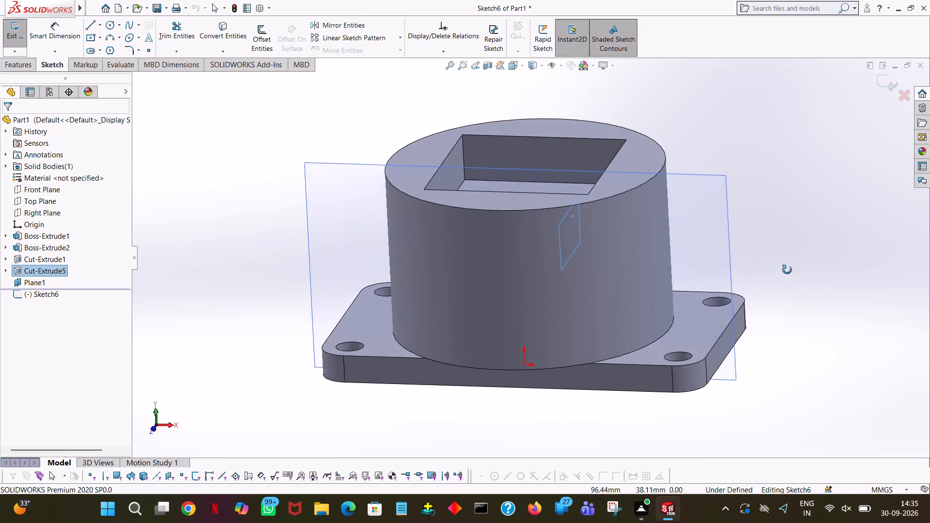
pyautogui.moveTo(787, 270); pyautogui.dragTo(814, 310, button='middle')
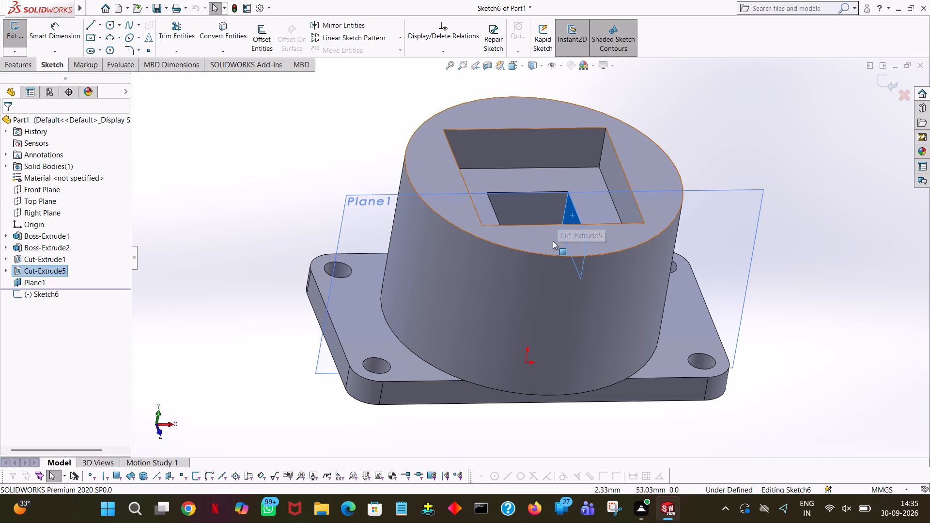
pyautogui.moveTo(701, 145); pyautogui.dragTo(665, 223, button='middle')
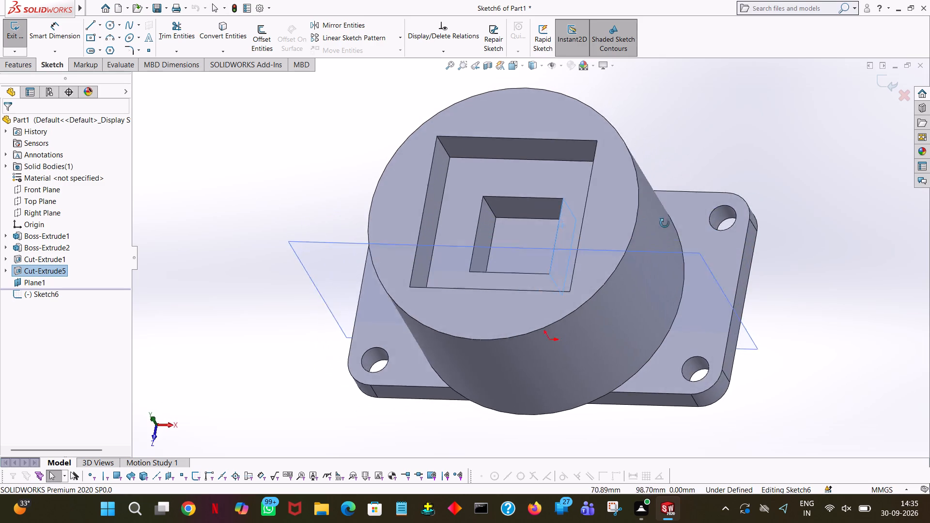
pyautogui.moveTo(665, 223); pyautogui.dragTo(672, 304, button='middle')
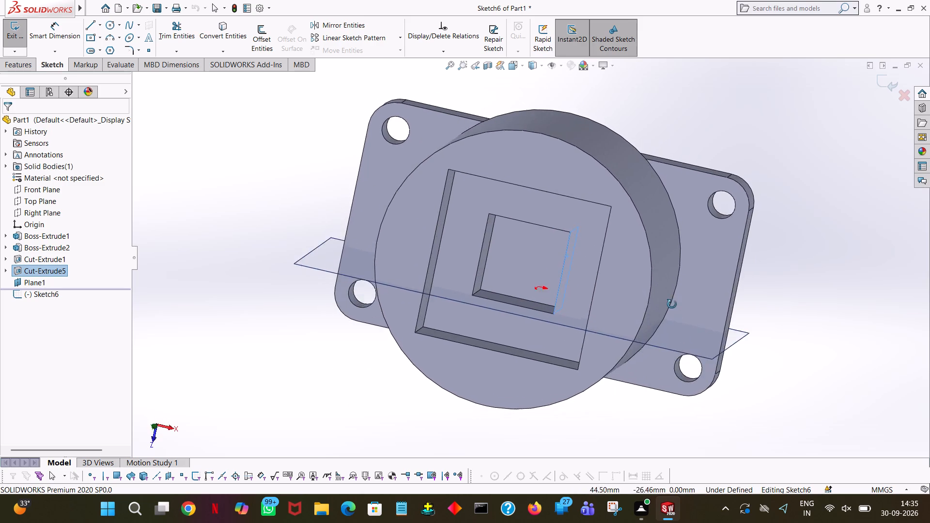
pyautogui.moveTo(672, 304); pyautogui.dragTo(679, 284, button='middle')
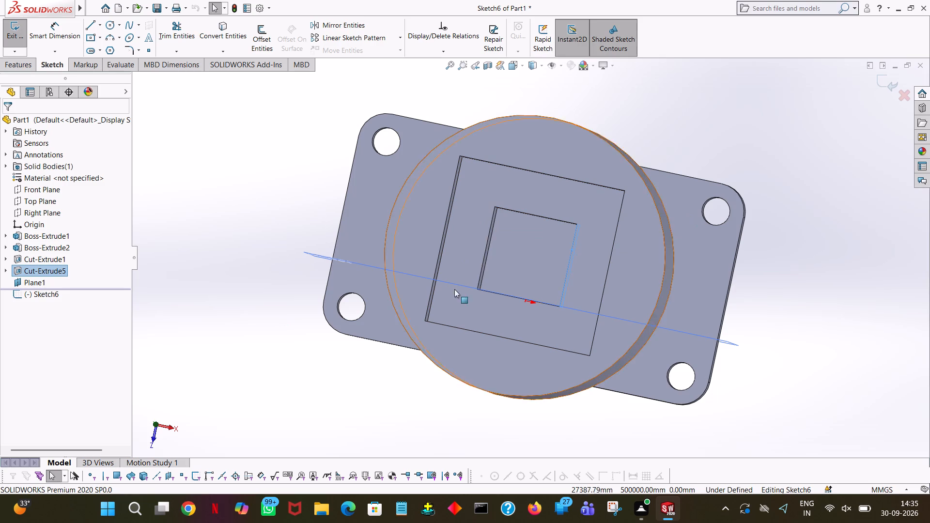
pyautogui.moveTo(793, 361); pyautogui.dragTo(790, 303, button='middle')
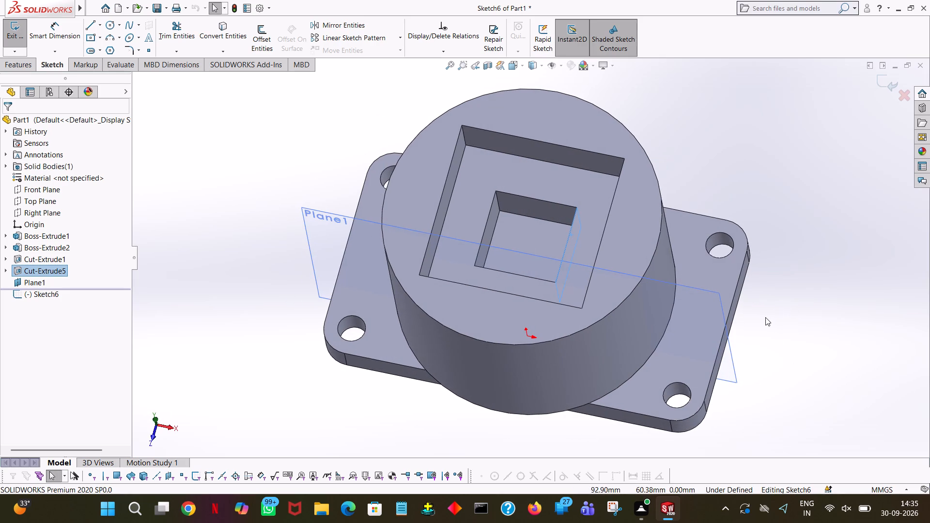
pyautogui.moveTo(765, 317); pyautogui.dragTo(802, 355, button='middle')
pyautogui.click(201, 204)
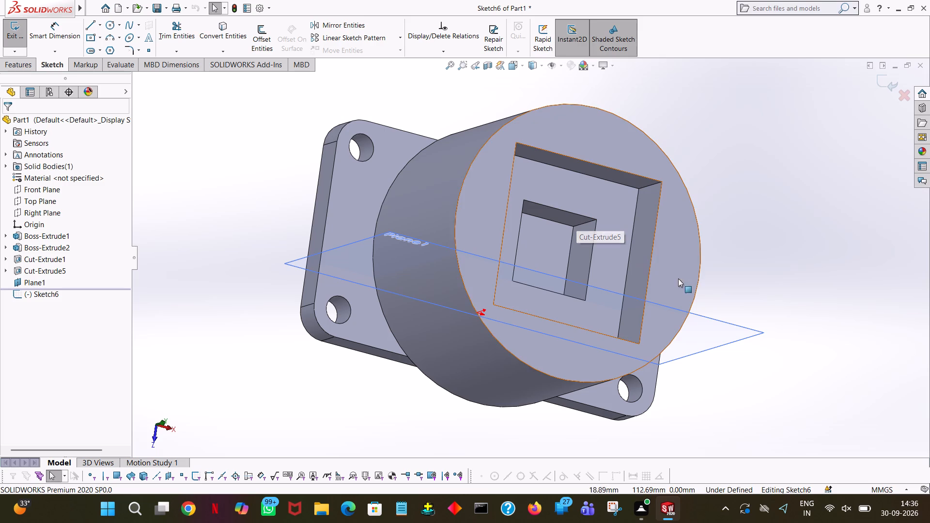
pyautogui.moveTo(825, 358); pyautogui.dragTo(810, 242, button='middle')
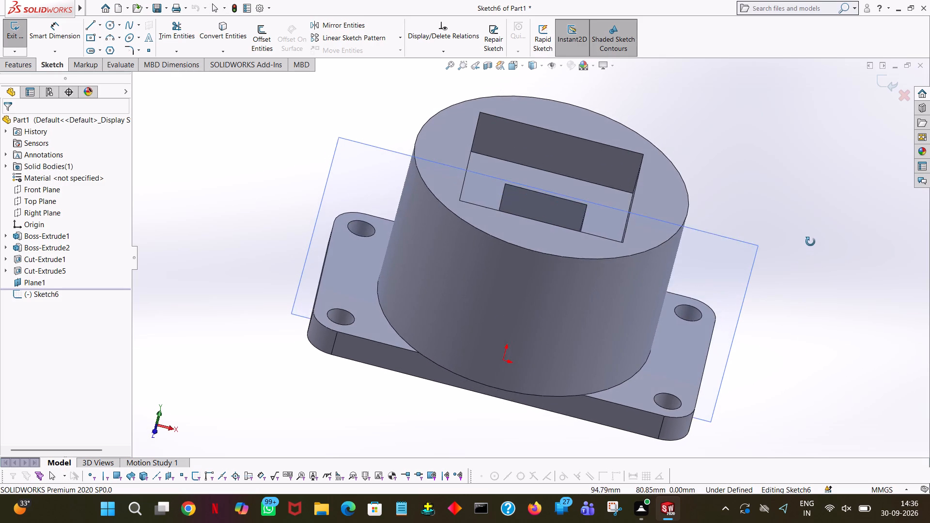
pyautogui.moveTo(810, 242); pyautogui.dragTo(801, 316, button='middle')
# Open the 60 mm square sketch of the upper pocket cut, Cut-Extrude1, for editing.
pyautogui.click(579, 157)
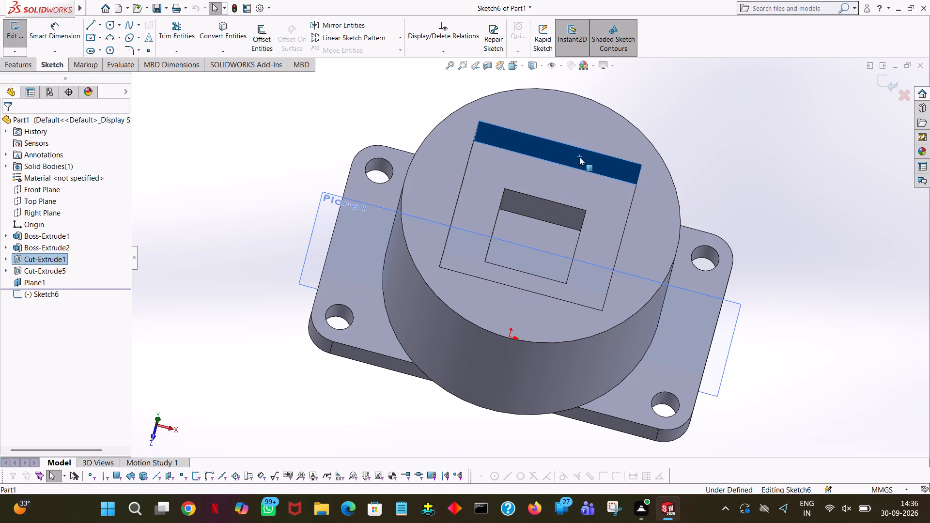
pyautogui.click(34, 255)
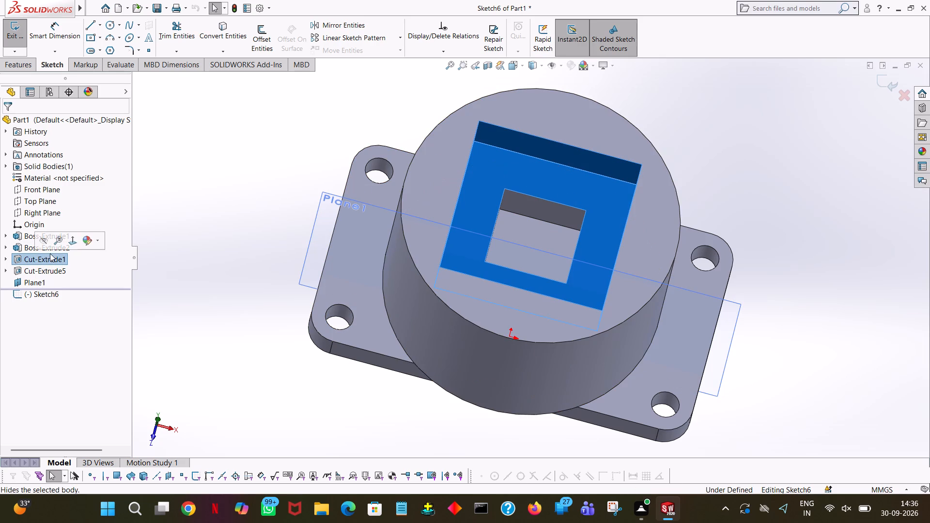
pyautogui.click(49, 259)
pyautogui.rightClick(49, 259)
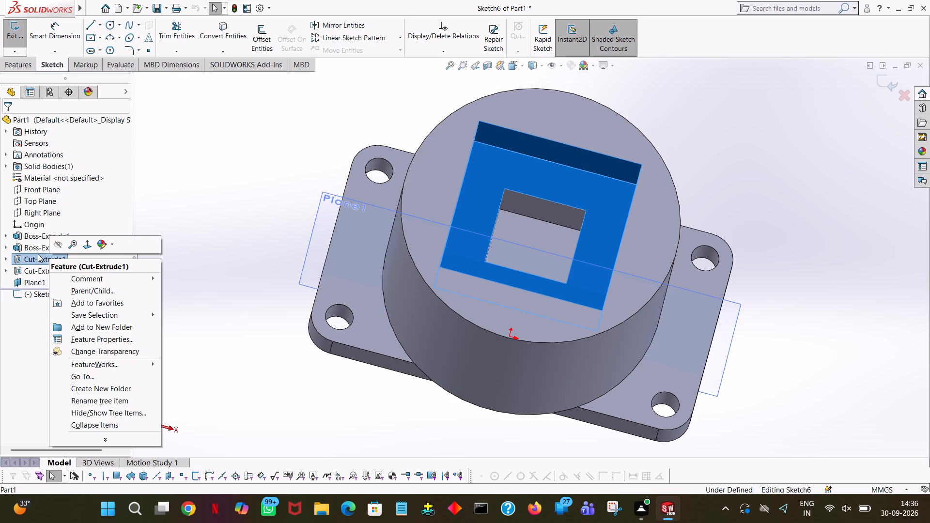
pyautogui.click(36, 261)
pyautogui.click(10, 259)
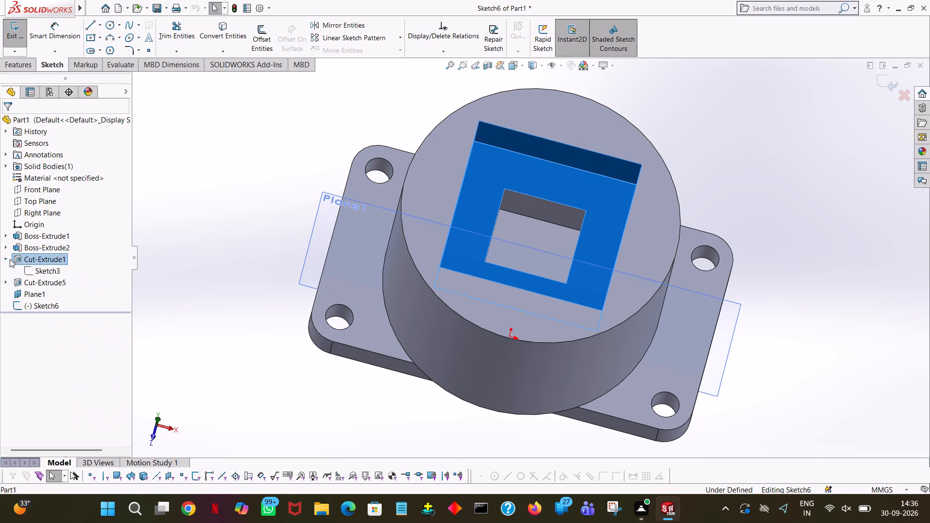
pyautogui.doubleClick(36, 259)
pyautogui.click(36, 259)
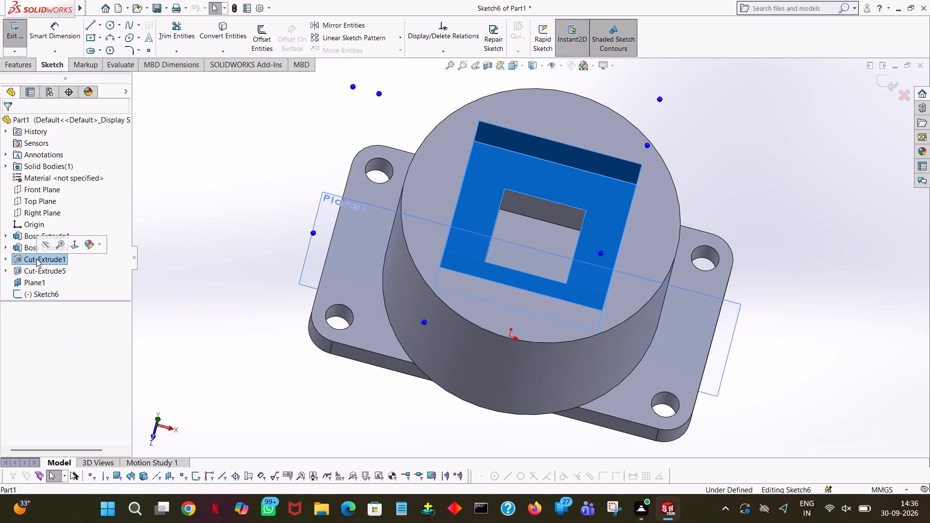
pyautogui.doubleClick(36, 259)
pyautogui.tripleClick(36, 259)
pyautogui.doubleClick(40, 272)
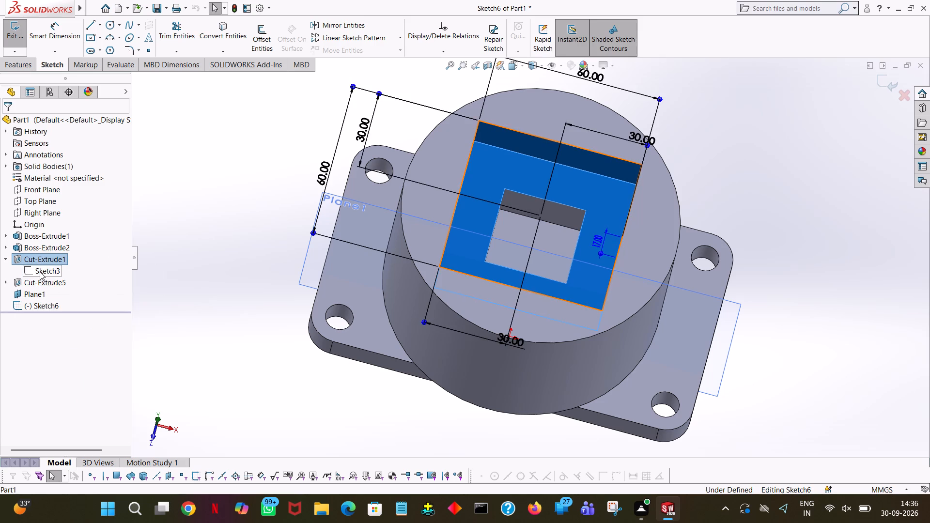
pyautogui.click(40, 270)
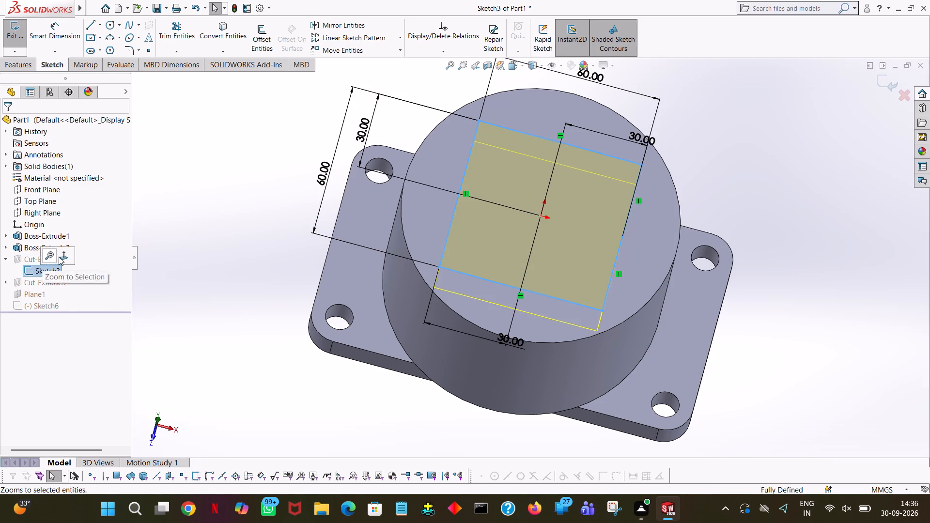
pyautogui.click(153, 265)
pyautogui.click(46, 272)
pyautogui.click(129, 257)
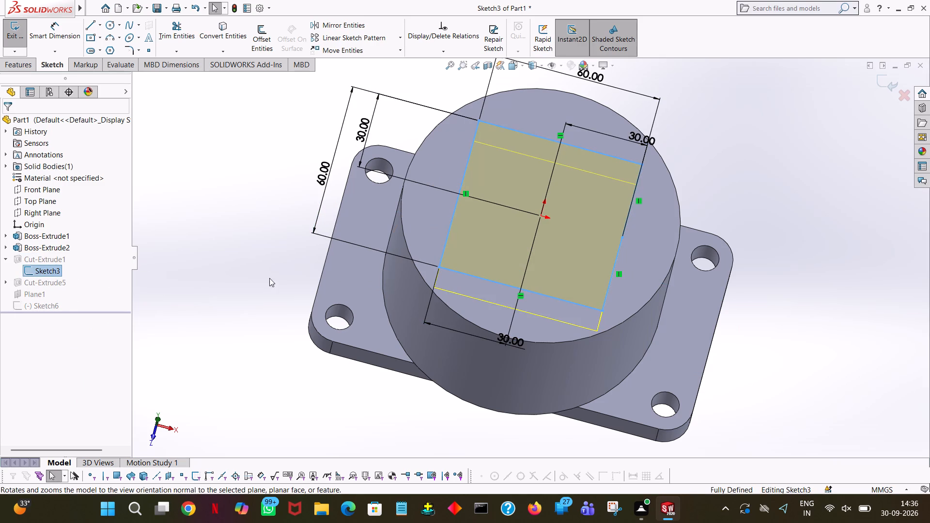
# Examine the 60 mm square sketch of the upper pocket from several angles and close it without edits.
pyautogui.moveTo(428, 320); pyautogui.dragTo(455, 195, button='middle')
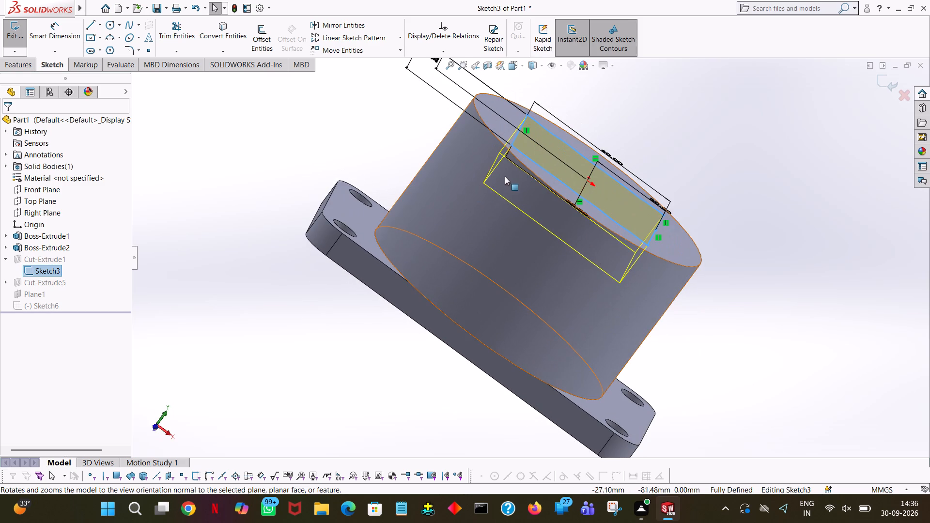
pyautogui.click(498, 164)
pyautogui.click(208, 207)
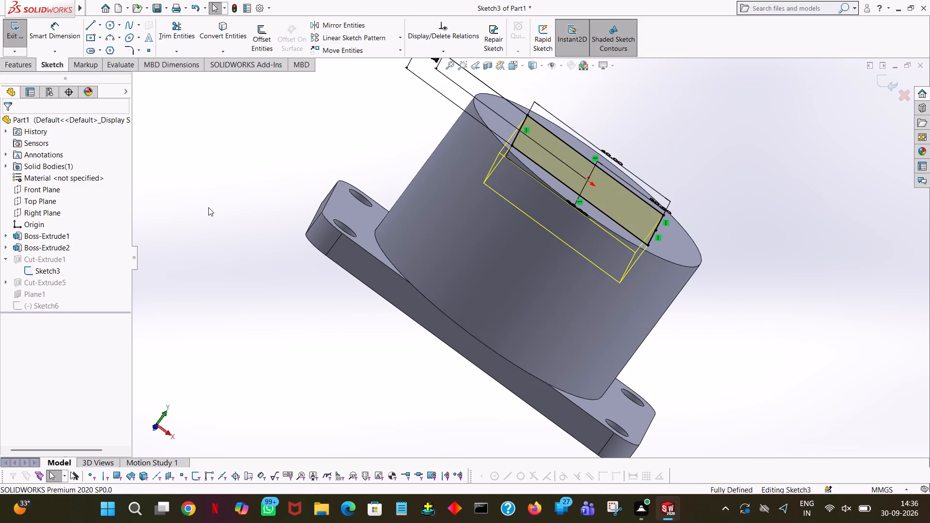
pyautogui.moveTo(766, 265); pyautogui.dragTo(713, 366, button='middle')
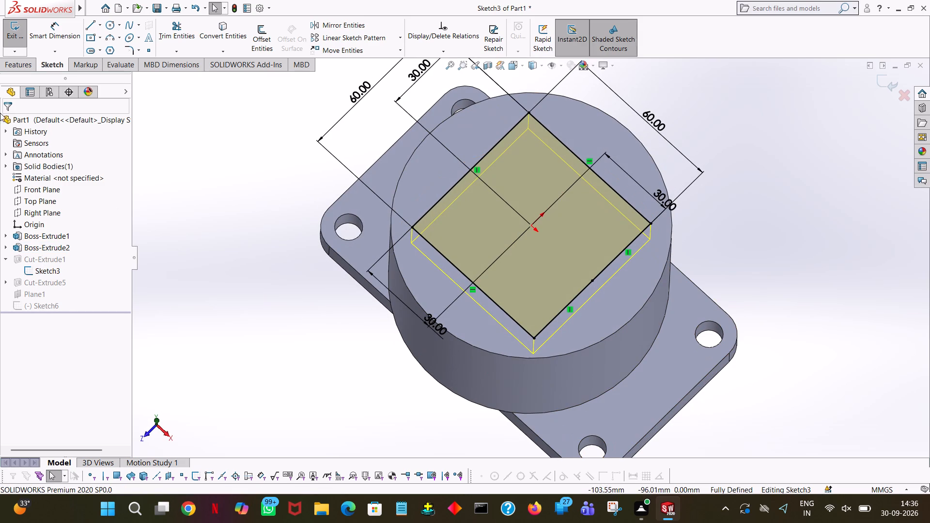
pyautogui.click(15, 35)
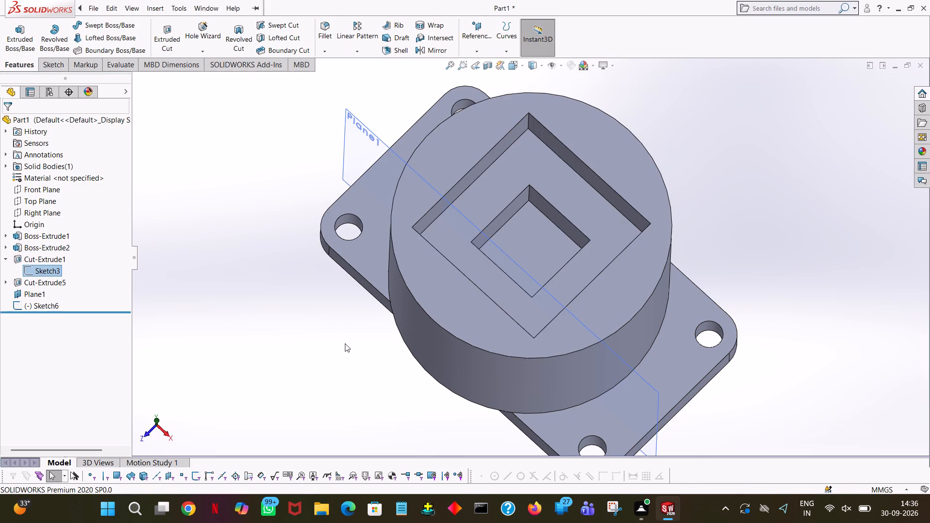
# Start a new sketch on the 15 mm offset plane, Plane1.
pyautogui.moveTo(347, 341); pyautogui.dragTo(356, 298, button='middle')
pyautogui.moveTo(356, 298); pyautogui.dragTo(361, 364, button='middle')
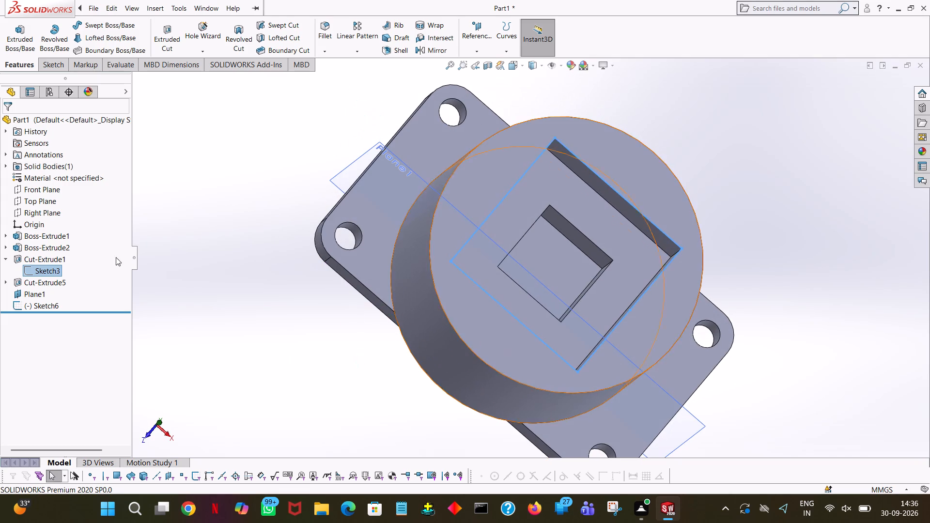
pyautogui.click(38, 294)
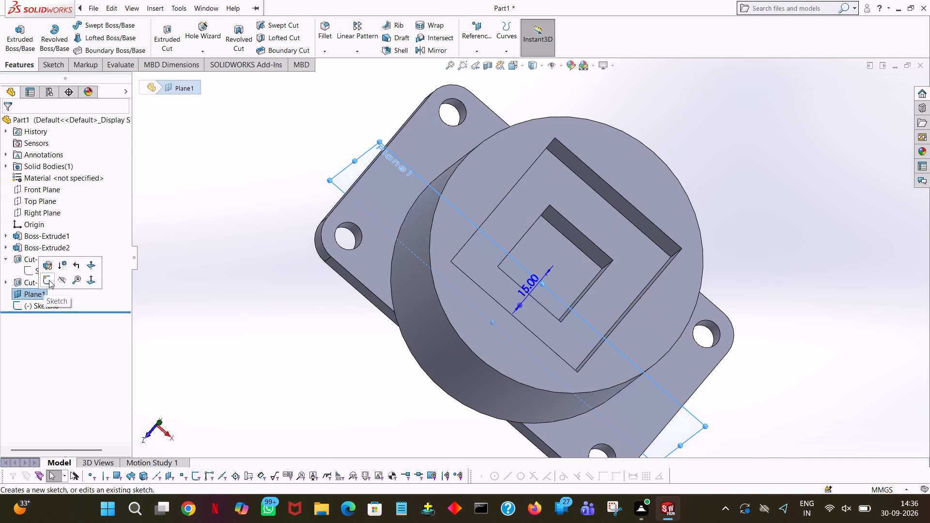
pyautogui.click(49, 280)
# Hide the 15 mm offset plane.
pyautogui.click(31, 292)
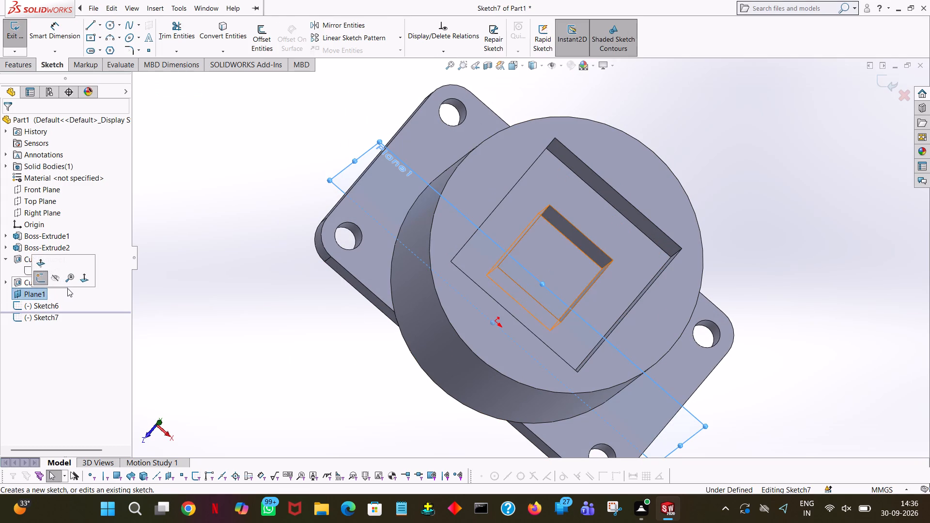
pyautogui.click(55, 279)
pyautogui.click(765, 319)
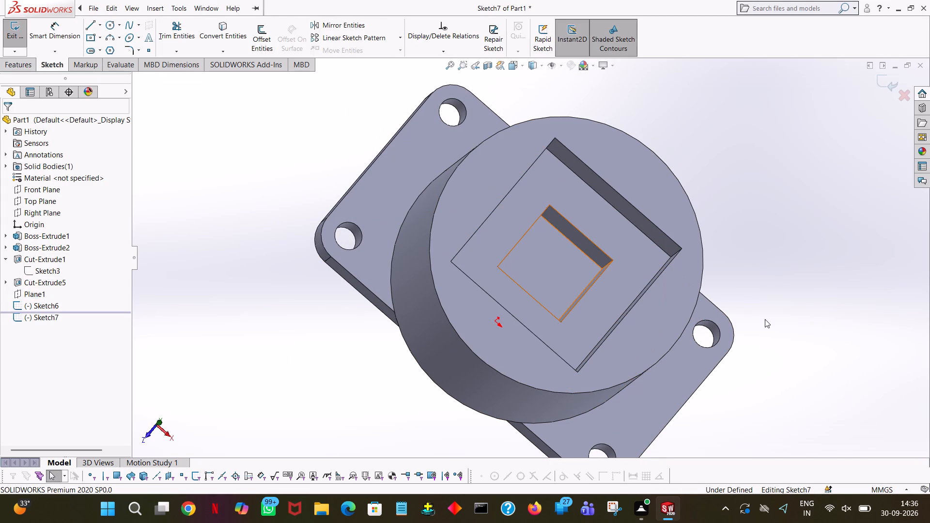
# Examine the stepped square pocket, its ledge and inner walls from several angles.
pyautogui.moveTo(765, 319); pyautogui.dragTo(785, 209, button='middle')
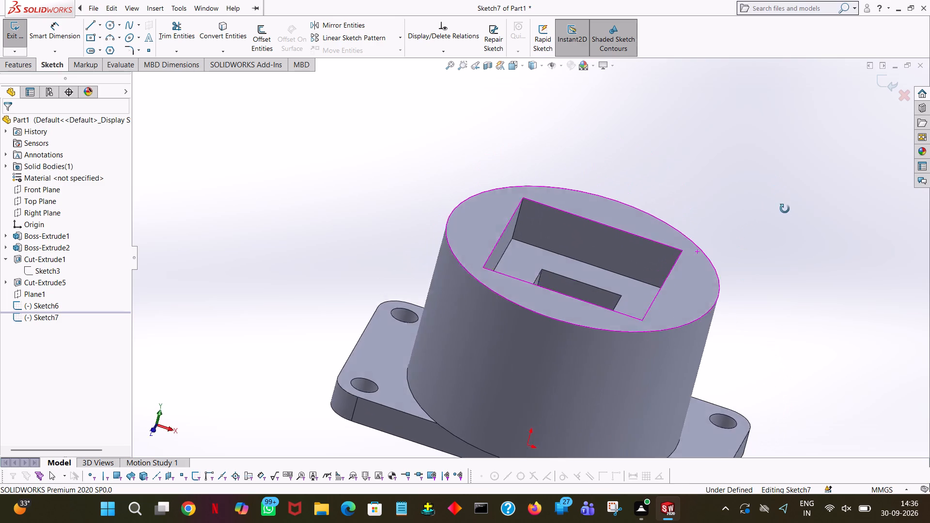
pyautogui.moveTo(785, 209); pyautogui.dragTo(787, 220, button='middle')
pyautogui.moveTo(787, 228); pyautogui.dragTo(800, 292, button='middle')
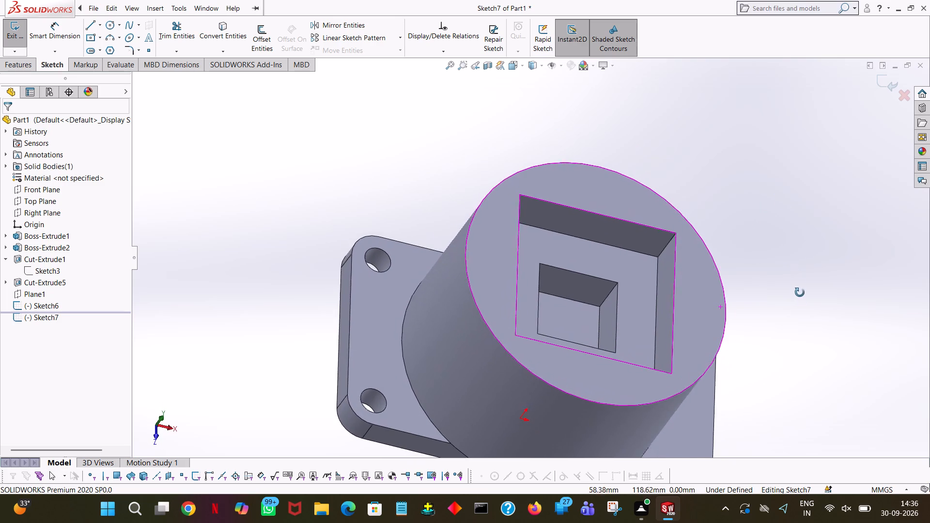
pyautogui.moveTo(800, 292); pyautogui.dragTo(808, 323, button='middle')
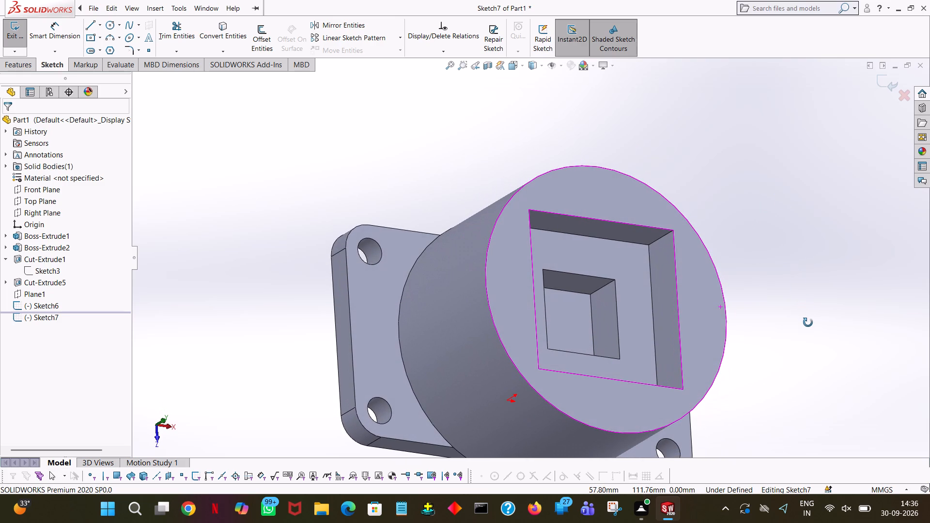
pyautogui.moveTo(808, 323); pyautogui.dragTo(804, 310, button='middle')
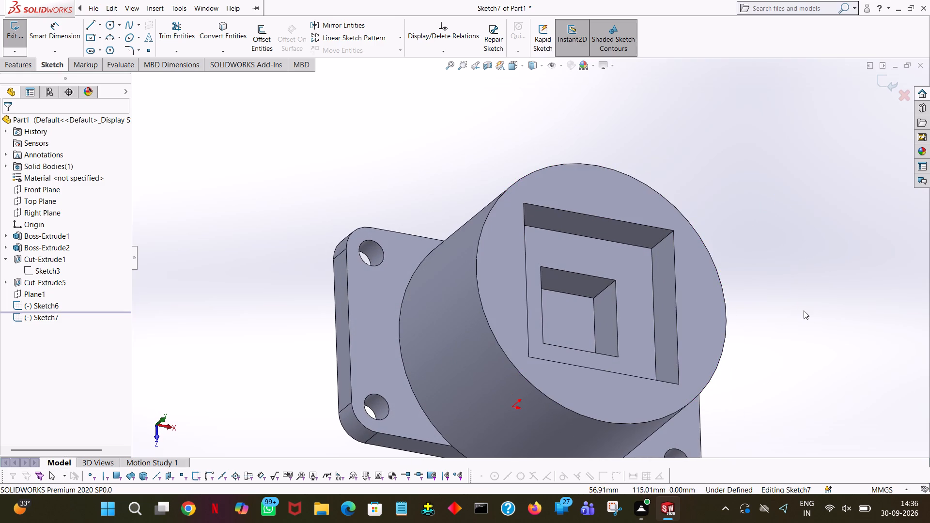
pyautogui.middleClick(804, 310)
pyautogui.middleClick(804, 310)
pyautogui.middleClick(804, 310)
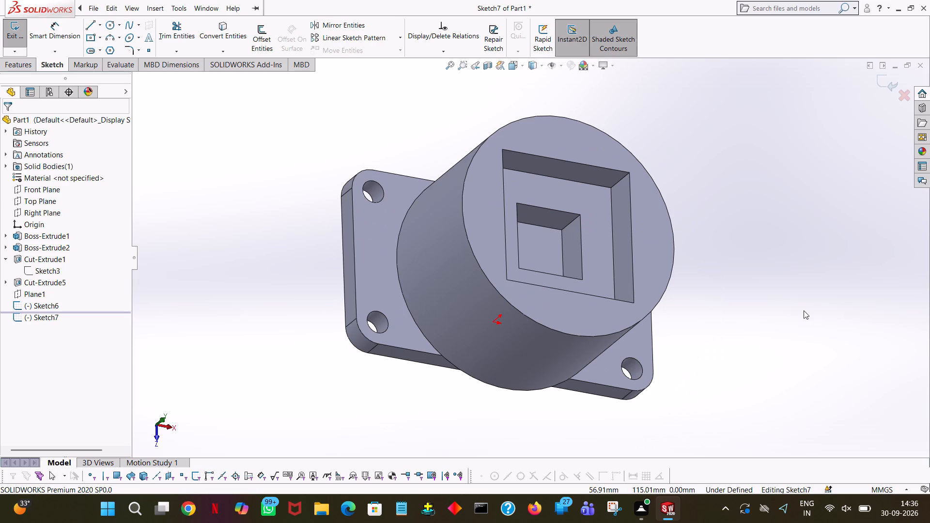
pyautogui.moveTo(780, 309); pyautogui.dragTo(721, 240, button='middle')
pyautogui.moveTo(724, 232); pyautogui.dragTo(727, 225, button='middle')
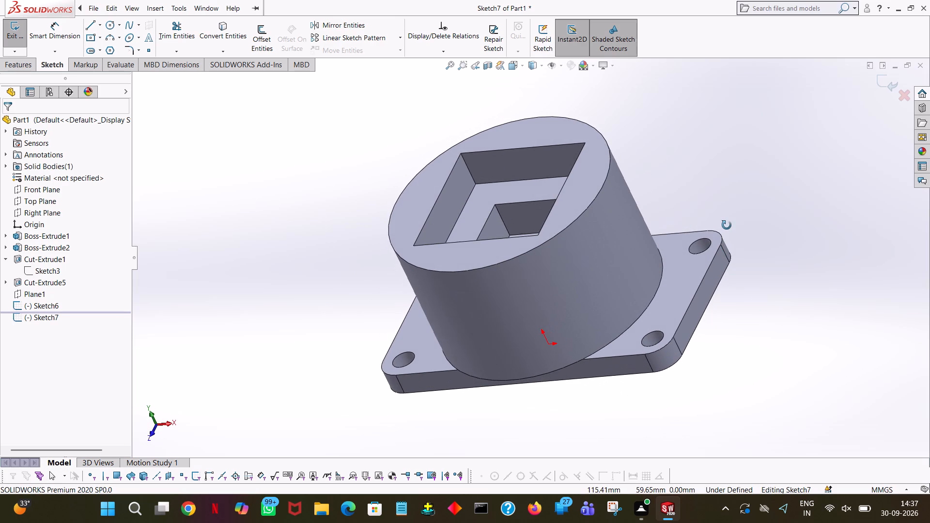
pyautogui.moveTo(727, 225); pyautogui.dragTo(753, 236, button='middle')
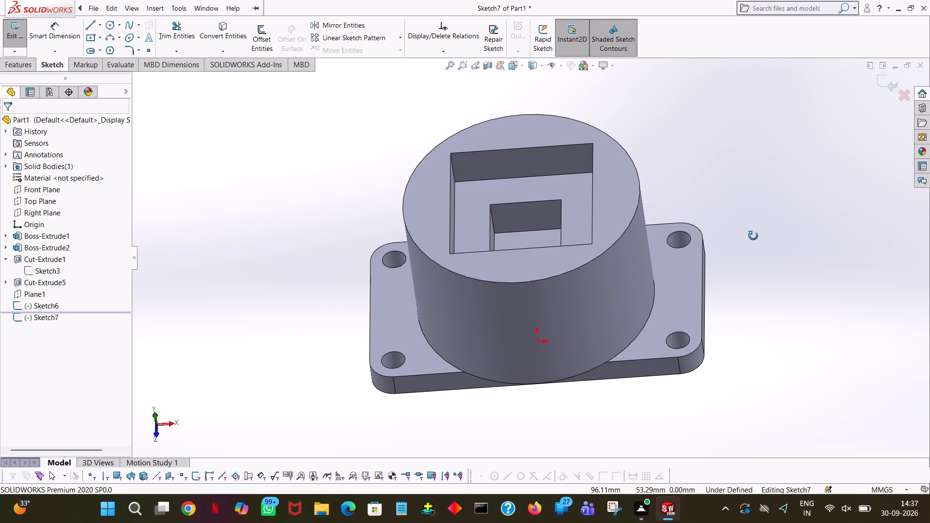
pyautogui.moveTo(753, 236); pyautogui.dragTo(753, 238, button='middle')
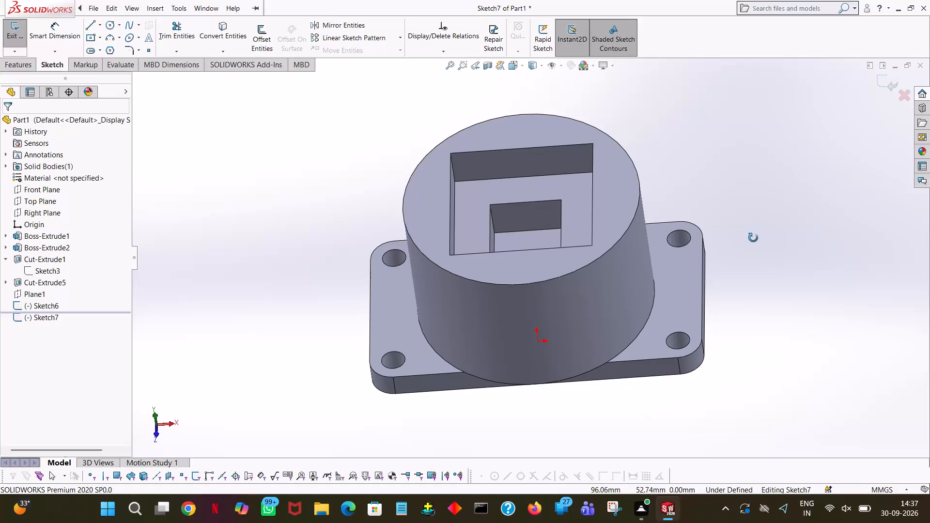
pyautogui.moveTo(753, 238); pyautogui.dragTo(753, 303, button='middle')
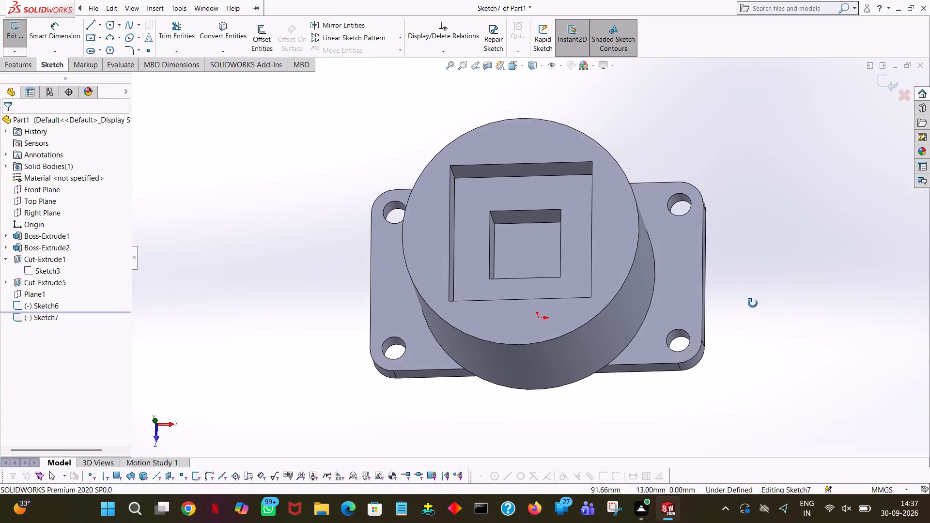
pyautogui.moveTo(753, 303); pyautogui.dragTo(753, 323, button='middle')
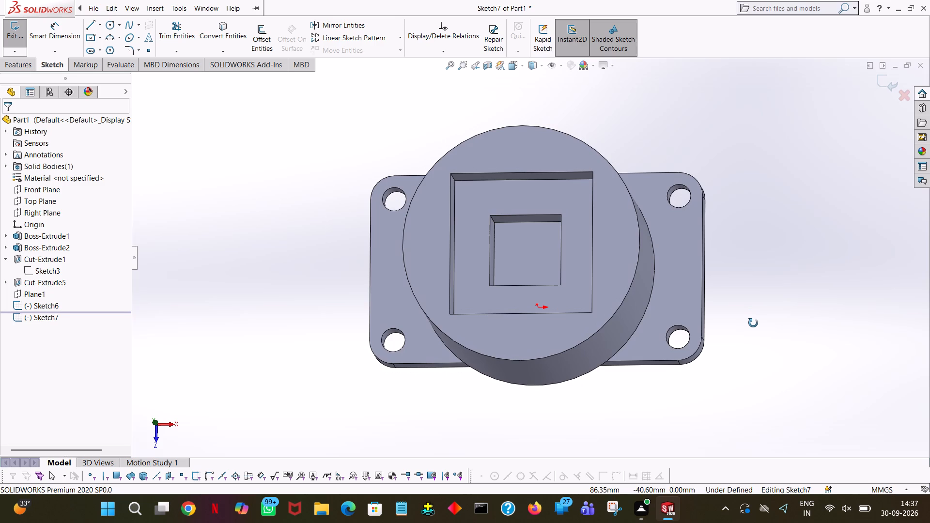
pyautogui.moveTo(753, 323); pyautogui.dragTo(763, 260, button='middle')
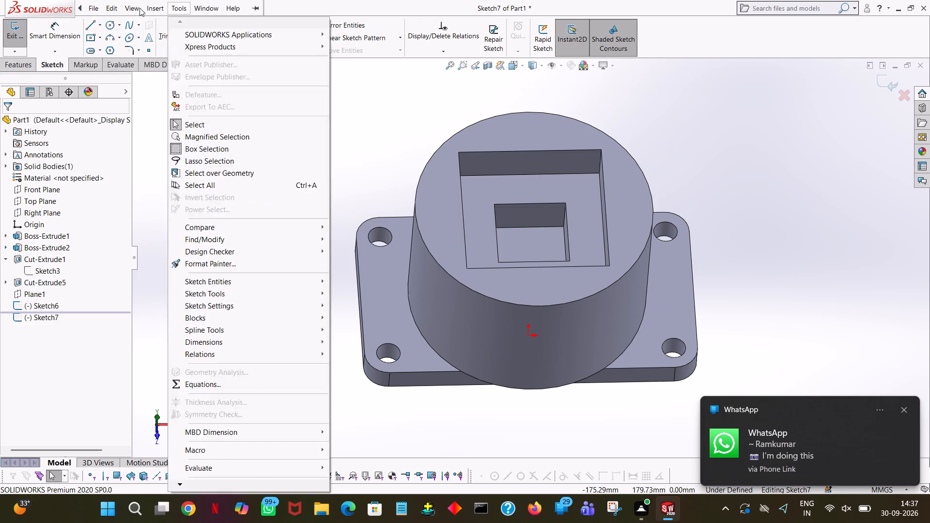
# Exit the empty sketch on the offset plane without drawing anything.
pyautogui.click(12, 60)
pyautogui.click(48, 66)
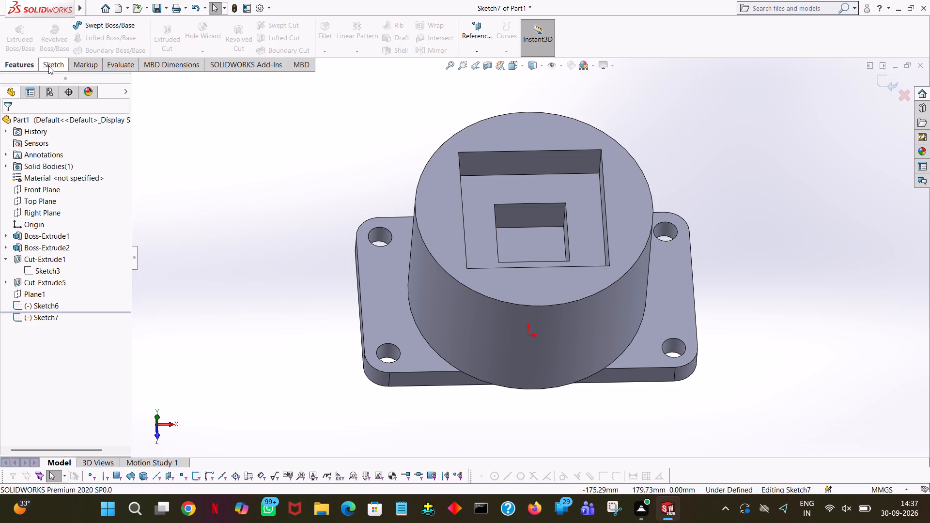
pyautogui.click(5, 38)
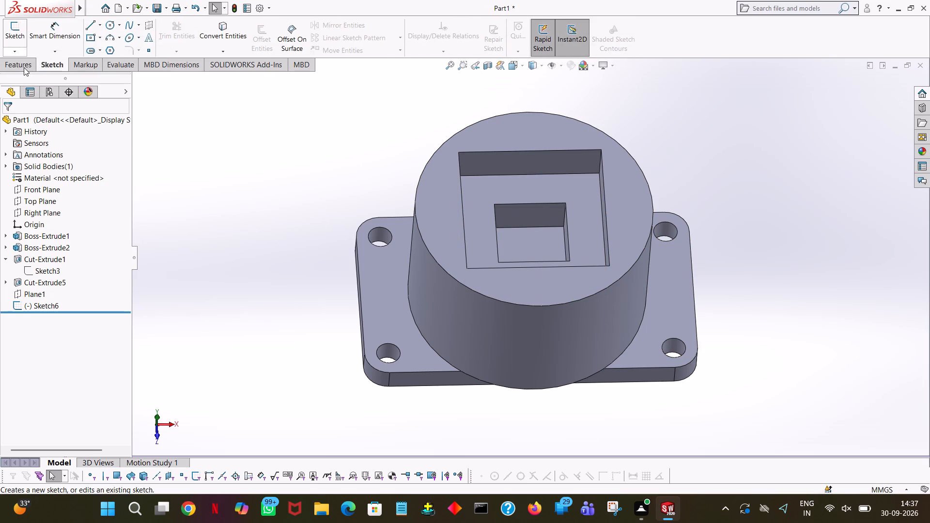
# Start an Extruded Boss/Base by opening its sketch on the ledge face of the 60 mm square pocket, viewed face-on.
pyautogui.click(24, 67)
pyautogui.click(29, 43)
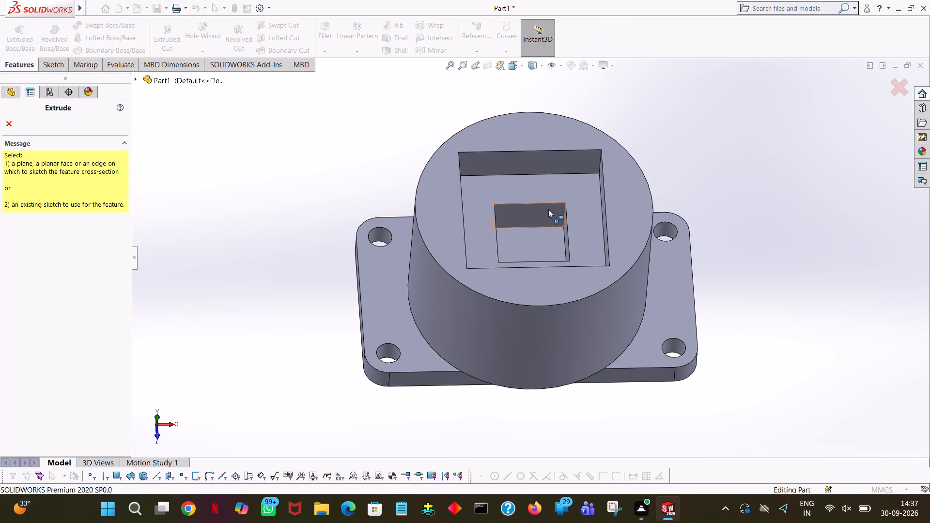
pyautogui.click(575, 221)
pyautogui.press('space')
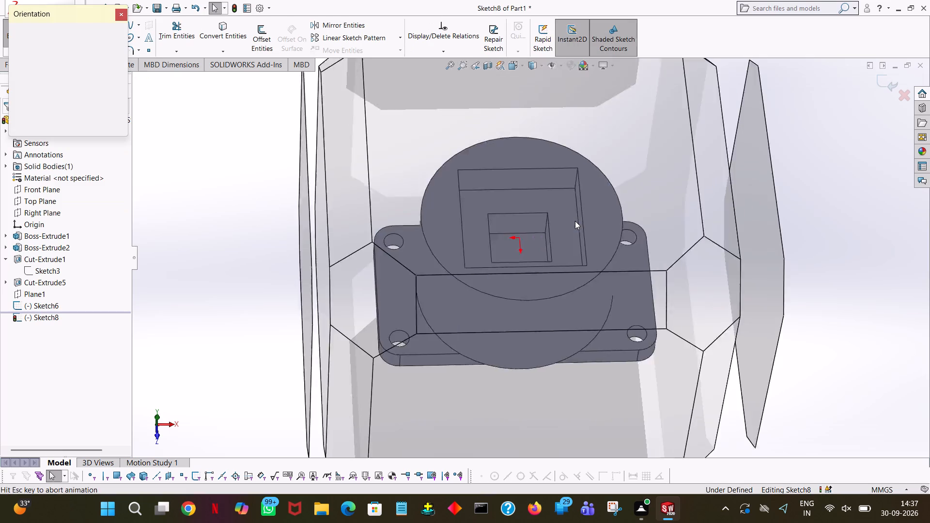
pyautogui.click(122, 73)
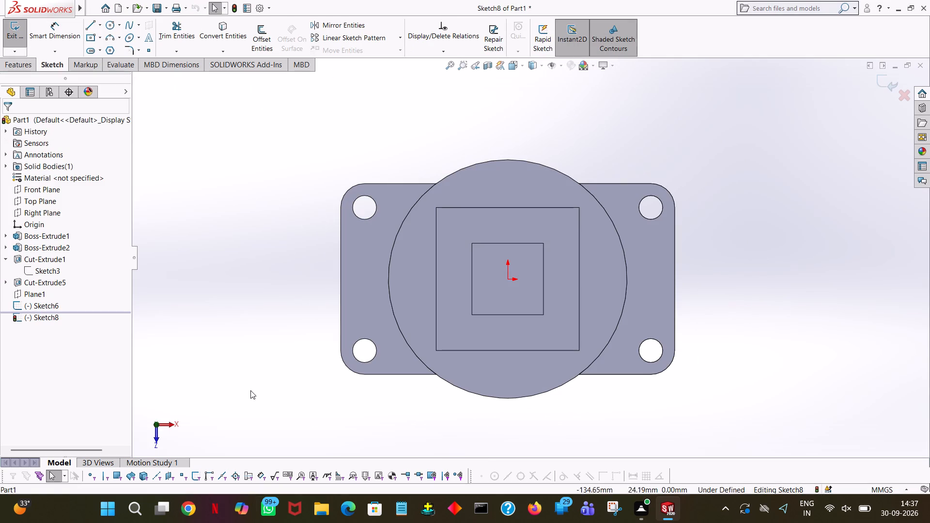
# Trace the inner pocket's opening with four connected lines, forming a closed 30 mm square.
pyautogui.click(91, 22)
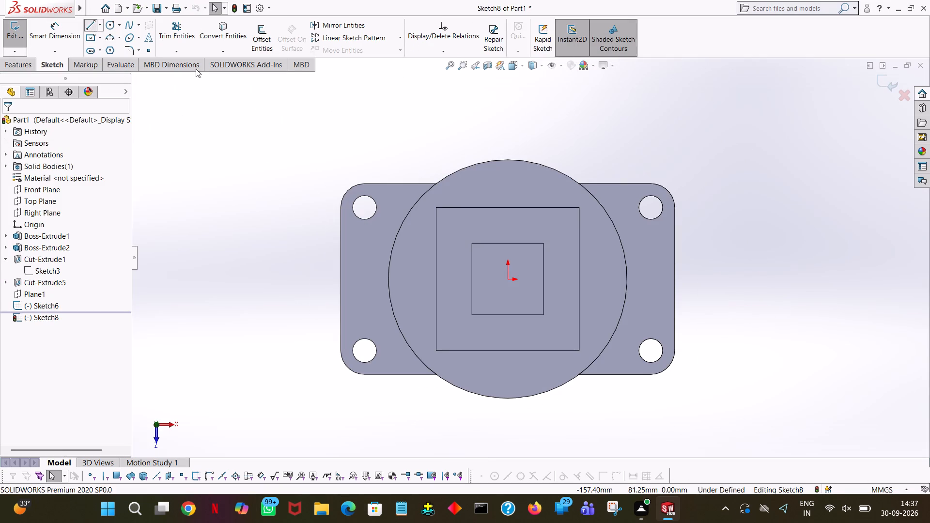
pyautogui.click(472, 243)
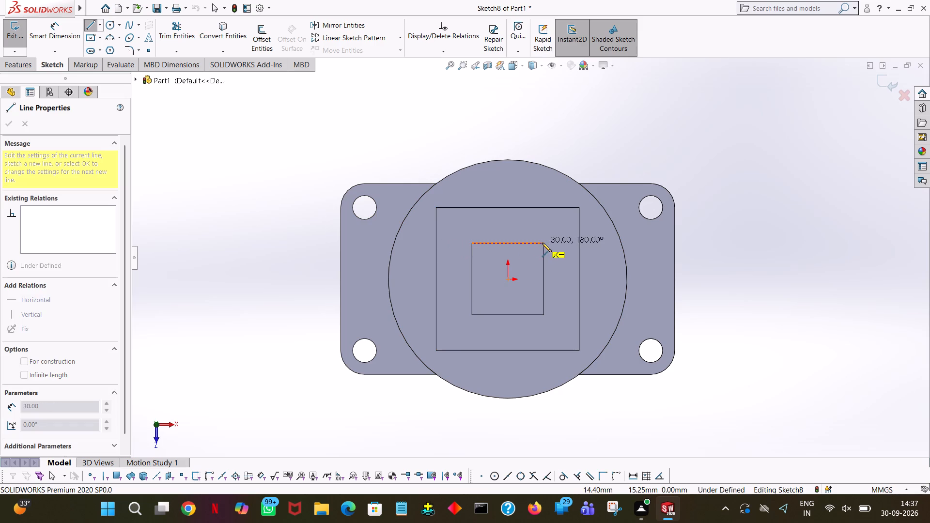
pyautogui.click(542, 243)
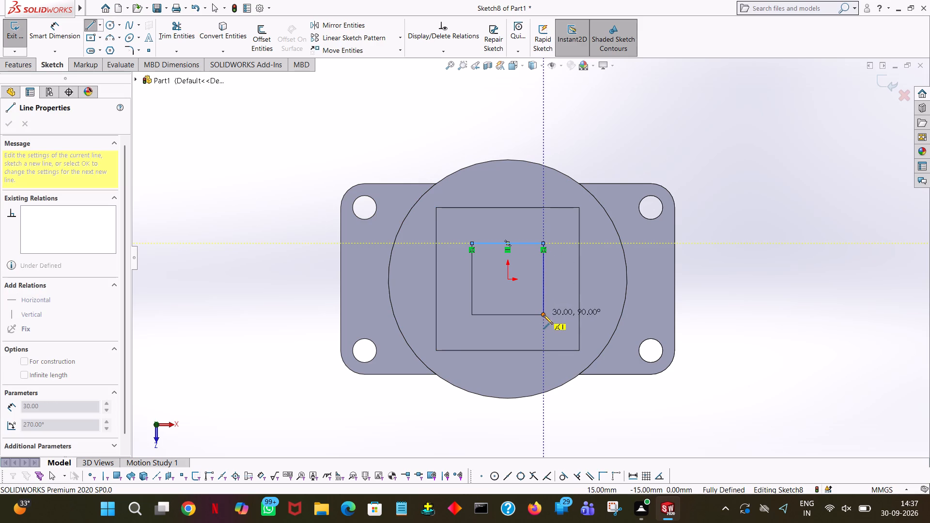
pyautogui.click(543, 315)
pyautogui.click(473, 315)
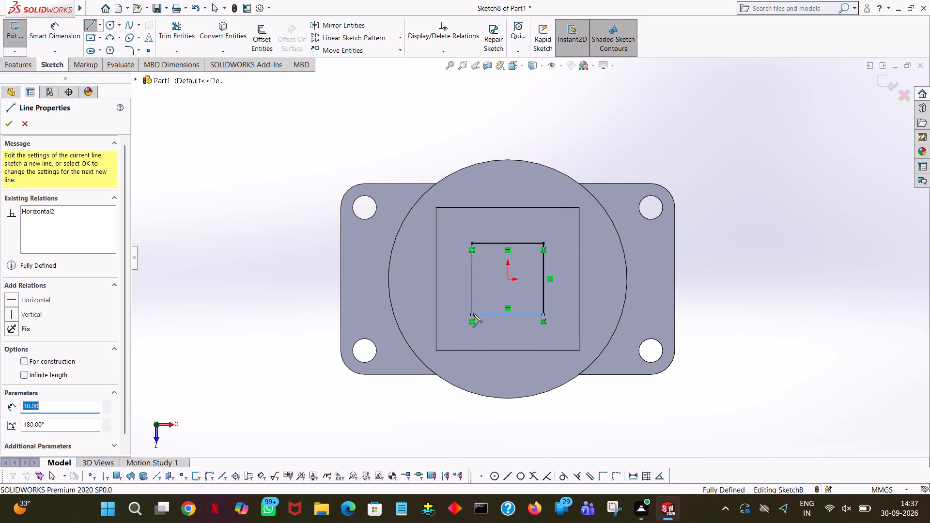
pyautogui.click(473, 243)
pyautogui.rightClick(473, 243)
pyautogui.click(505, 255)
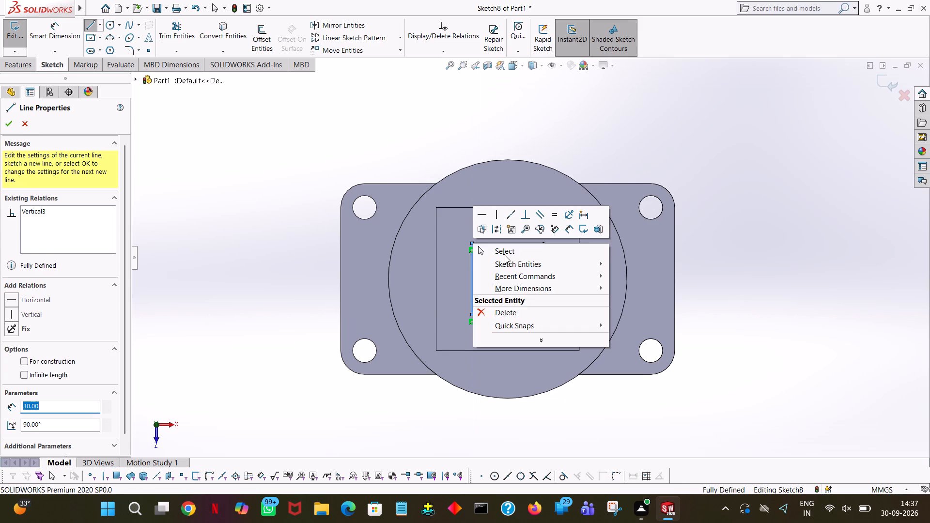
pyautogui.click(788, 154)
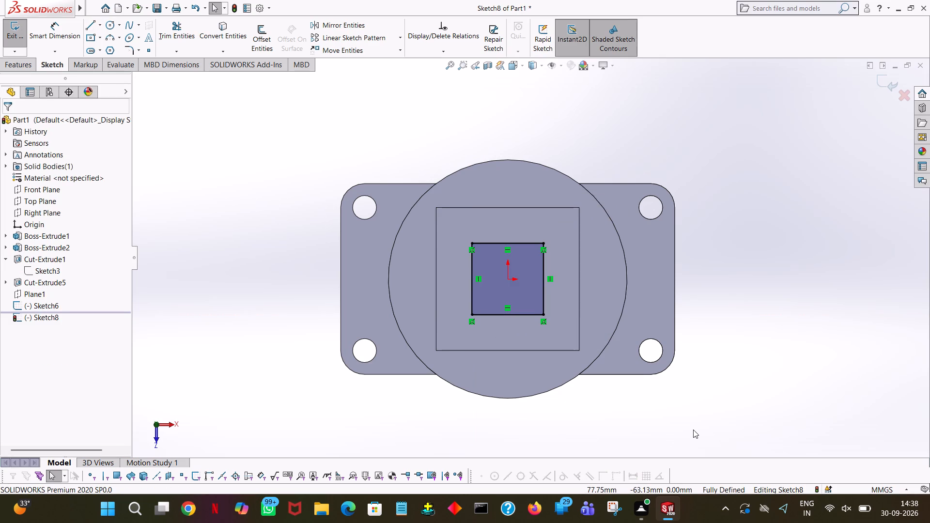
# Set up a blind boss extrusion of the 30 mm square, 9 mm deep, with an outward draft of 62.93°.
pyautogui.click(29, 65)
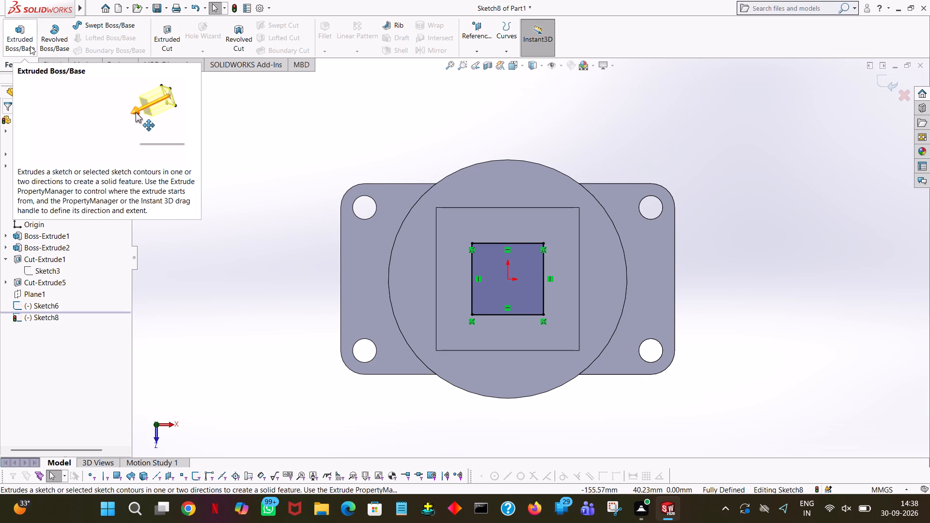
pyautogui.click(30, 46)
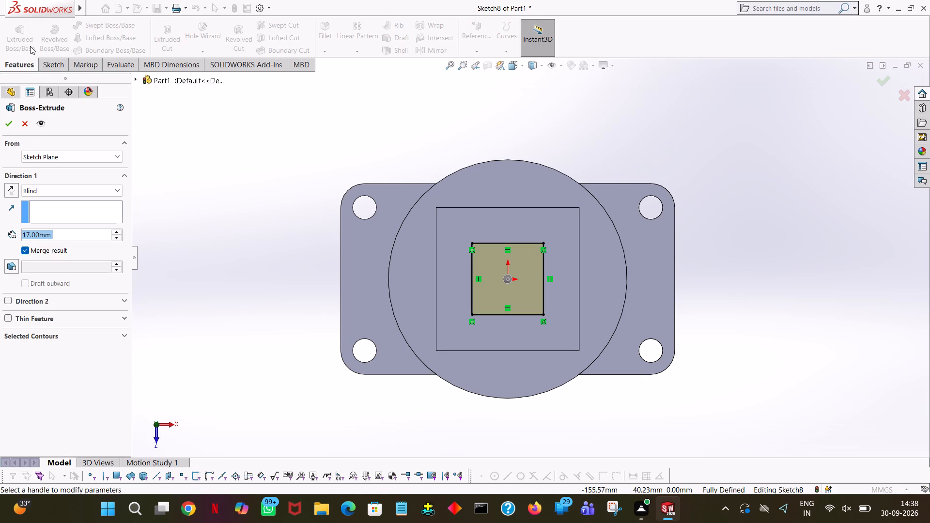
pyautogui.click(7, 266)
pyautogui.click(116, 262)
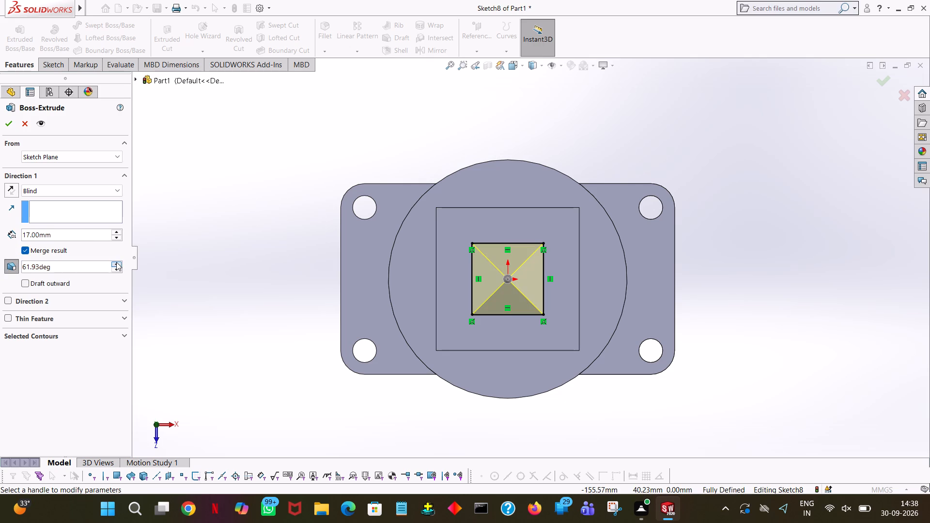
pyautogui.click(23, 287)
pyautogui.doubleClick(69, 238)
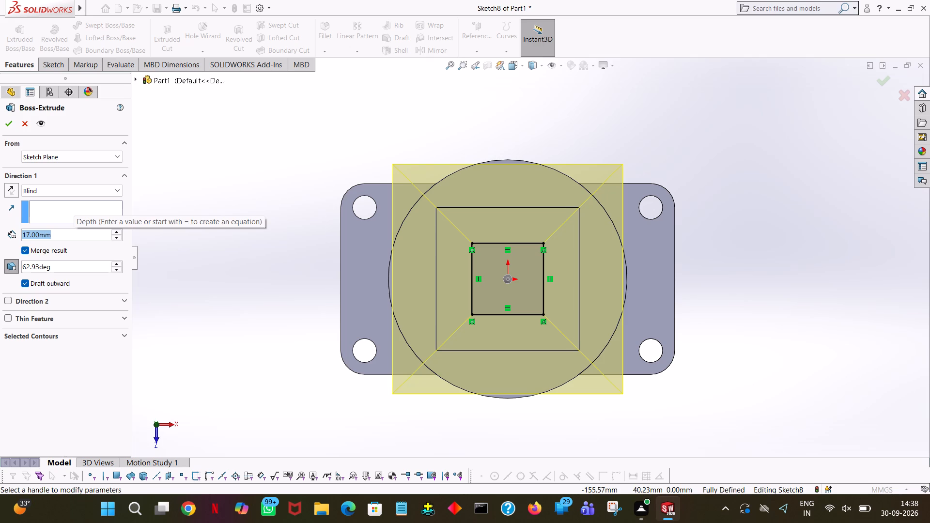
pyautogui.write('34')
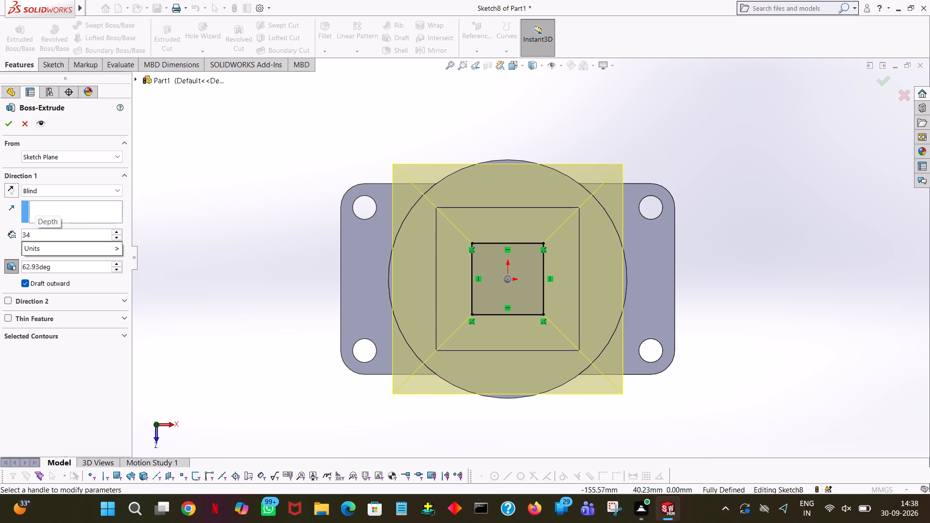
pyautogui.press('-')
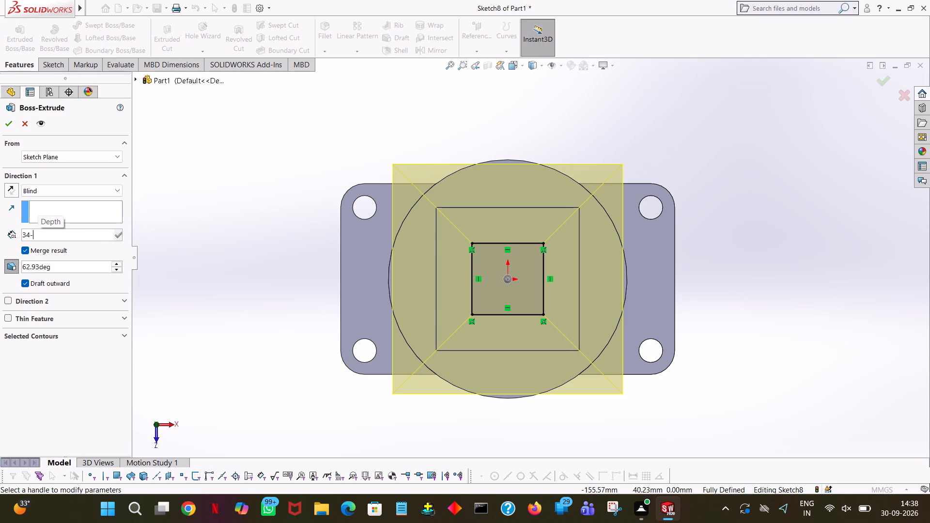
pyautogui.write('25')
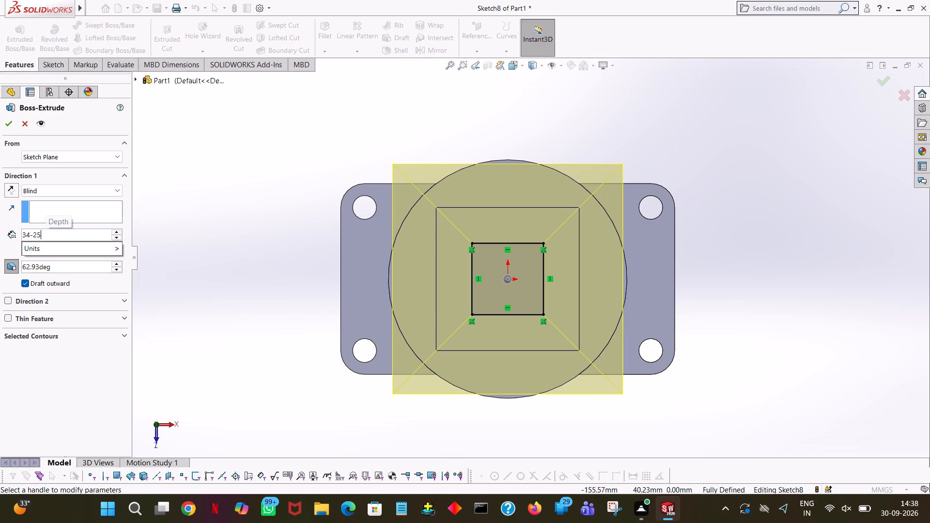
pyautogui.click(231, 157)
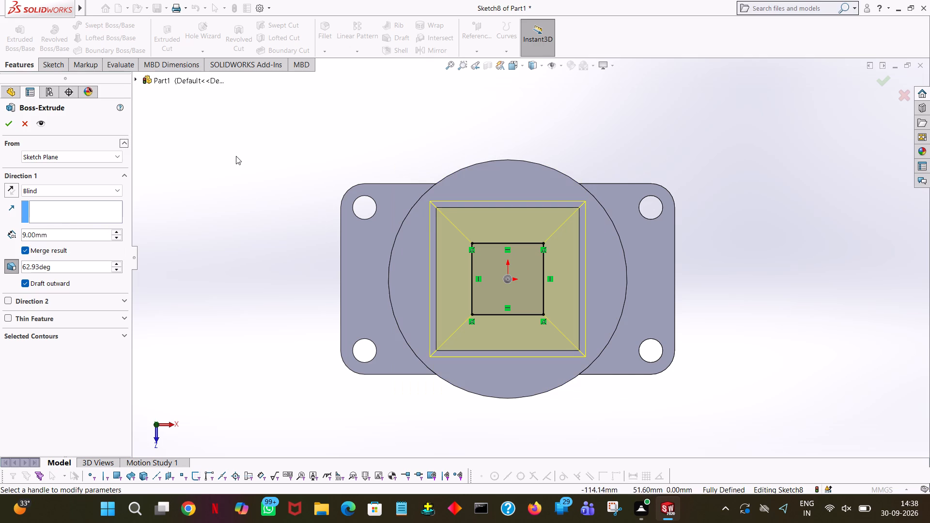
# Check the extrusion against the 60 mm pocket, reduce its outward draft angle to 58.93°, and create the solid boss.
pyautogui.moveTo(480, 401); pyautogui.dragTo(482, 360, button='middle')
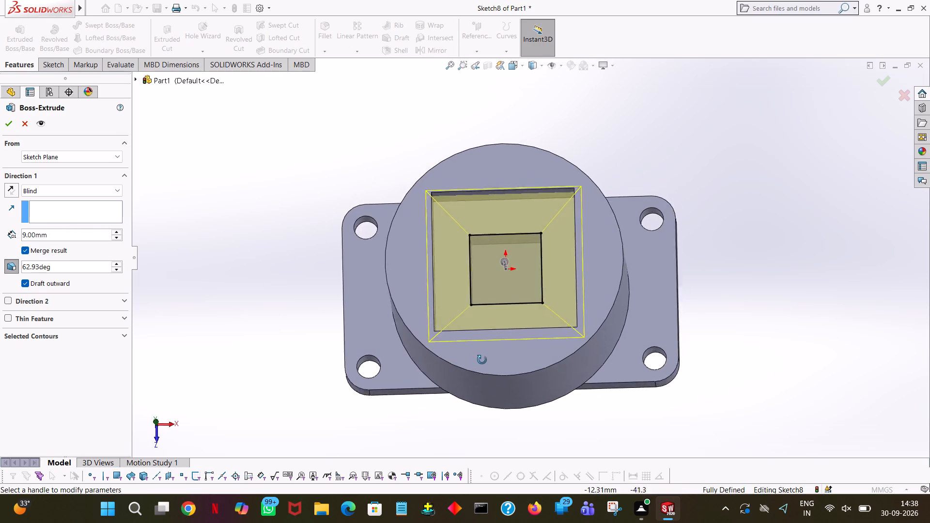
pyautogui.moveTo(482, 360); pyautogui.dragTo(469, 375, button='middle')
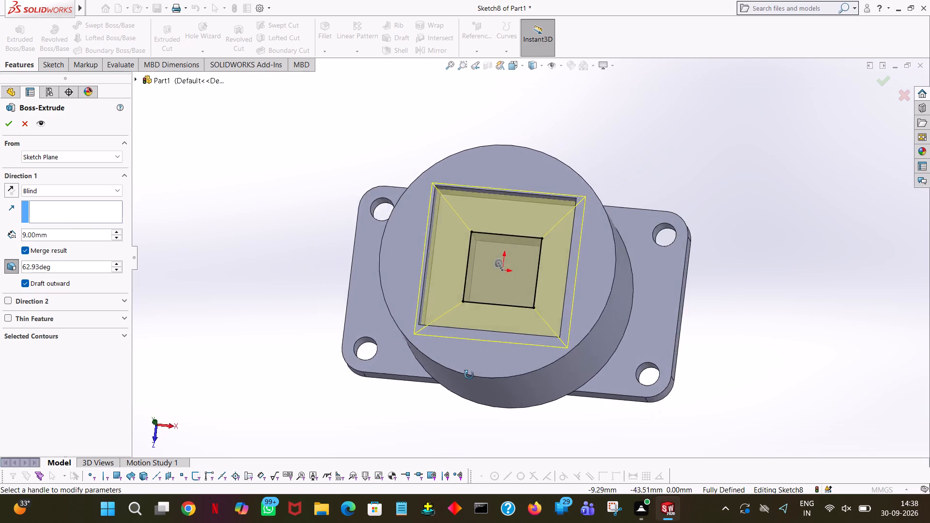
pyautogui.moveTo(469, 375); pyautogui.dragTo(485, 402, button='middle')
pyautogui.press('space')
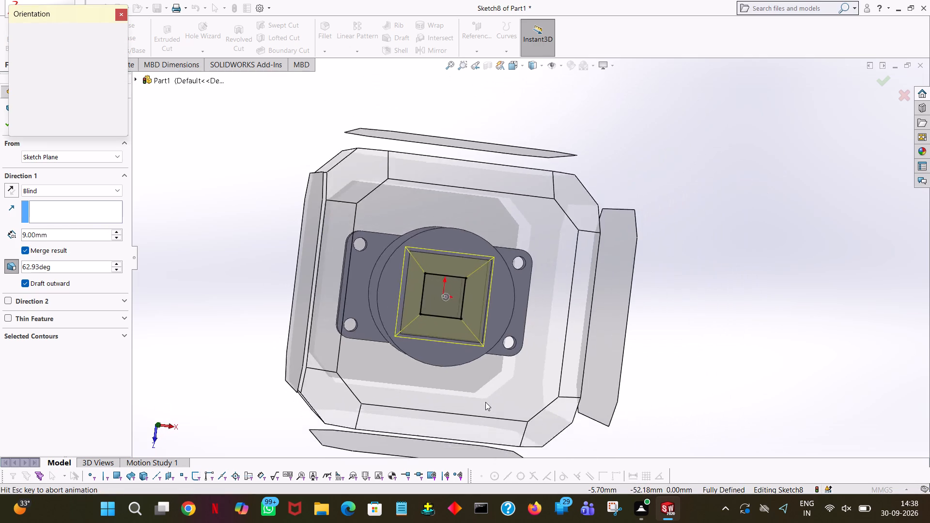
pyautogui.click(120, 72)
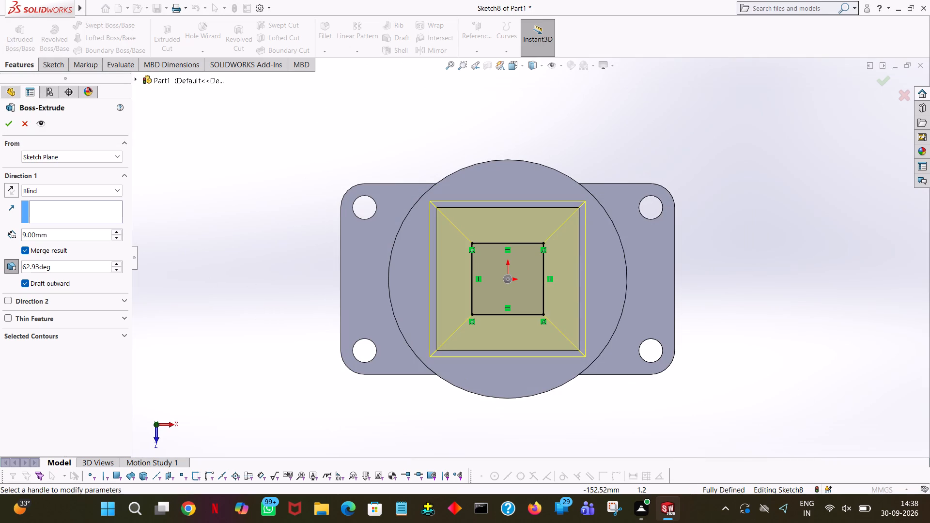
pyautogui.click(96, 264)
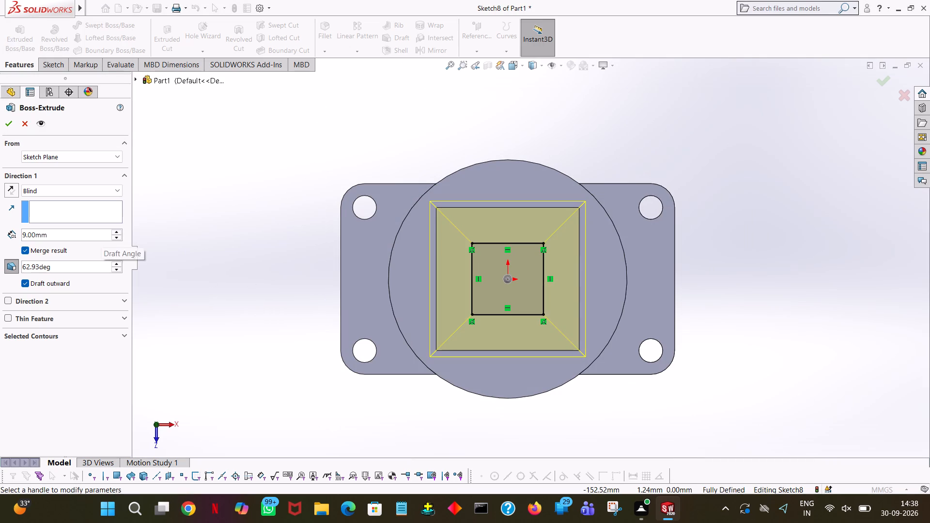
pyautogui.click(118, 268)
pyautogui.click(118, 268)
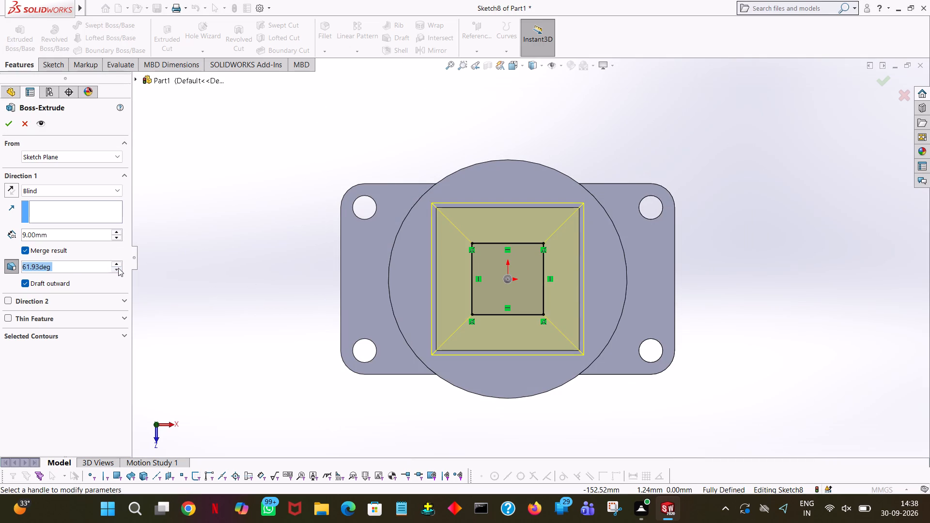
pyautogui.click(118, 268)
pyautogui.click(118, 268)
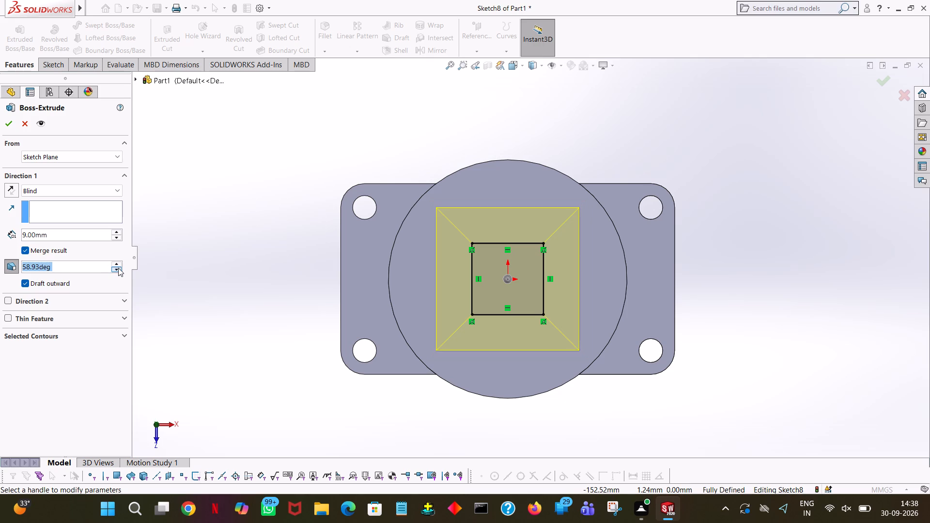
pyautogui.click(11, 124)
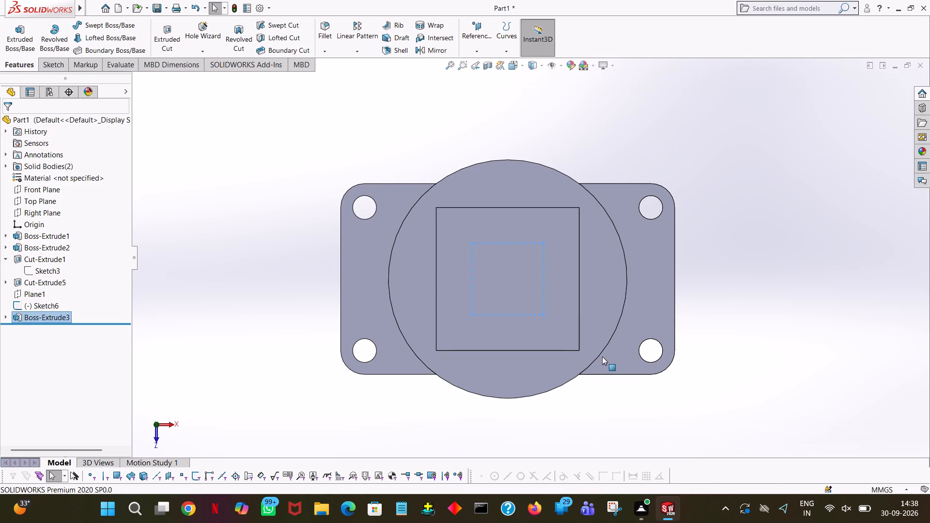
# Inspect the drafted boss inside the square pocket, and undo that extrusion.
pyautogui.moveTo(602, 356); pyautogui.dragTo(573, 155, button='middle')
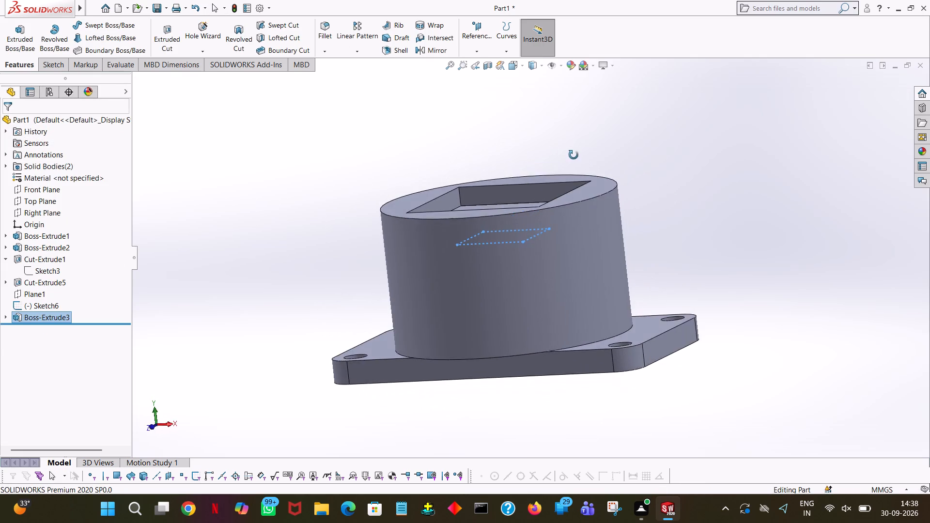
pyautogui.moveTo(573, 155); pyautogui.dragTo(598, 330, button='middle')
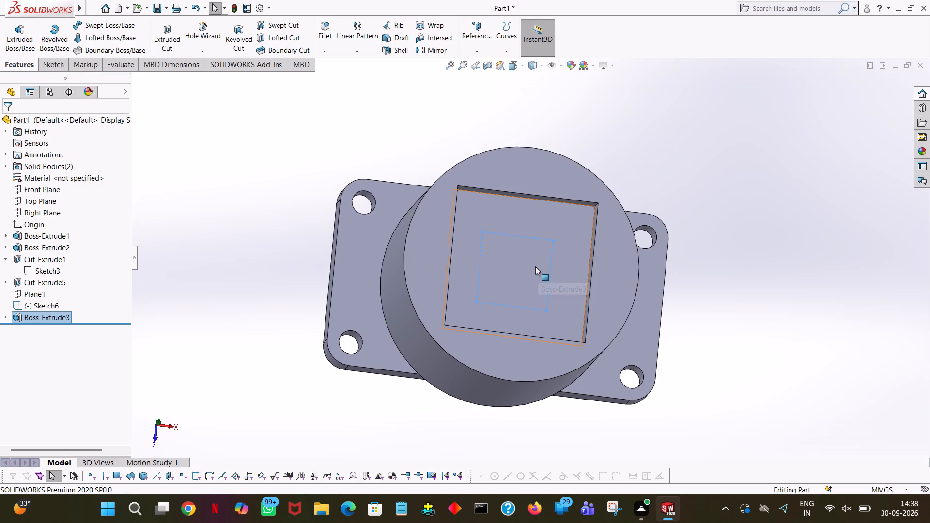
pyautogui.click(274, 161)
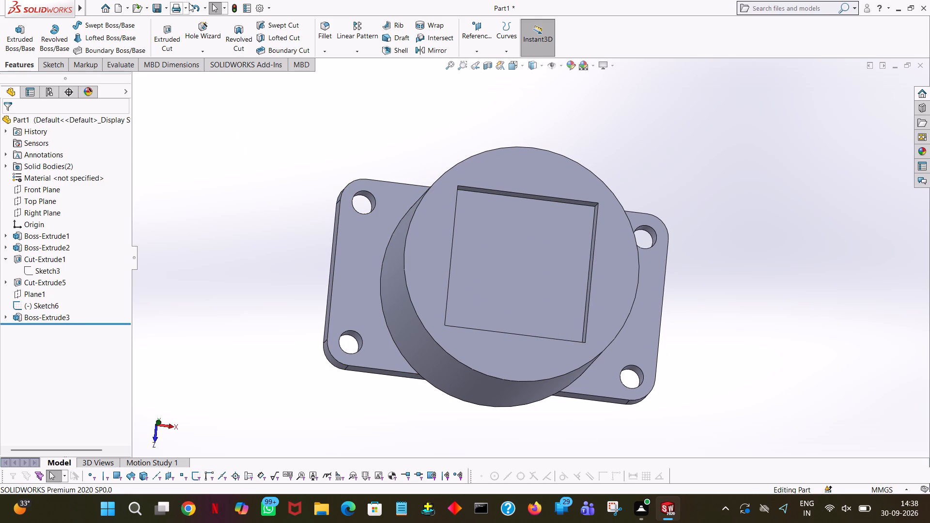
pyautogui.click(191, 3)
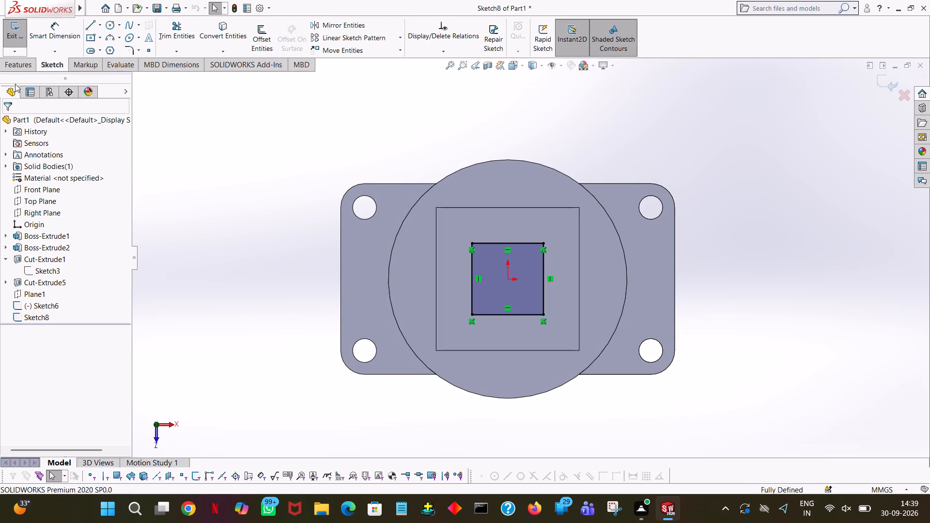
# Start extruding the 30 mm square as a one-direction thin feature, 9 mm deep, with draft on and 0.1 mm wall thickness.
pyautogui.click(19, 68)
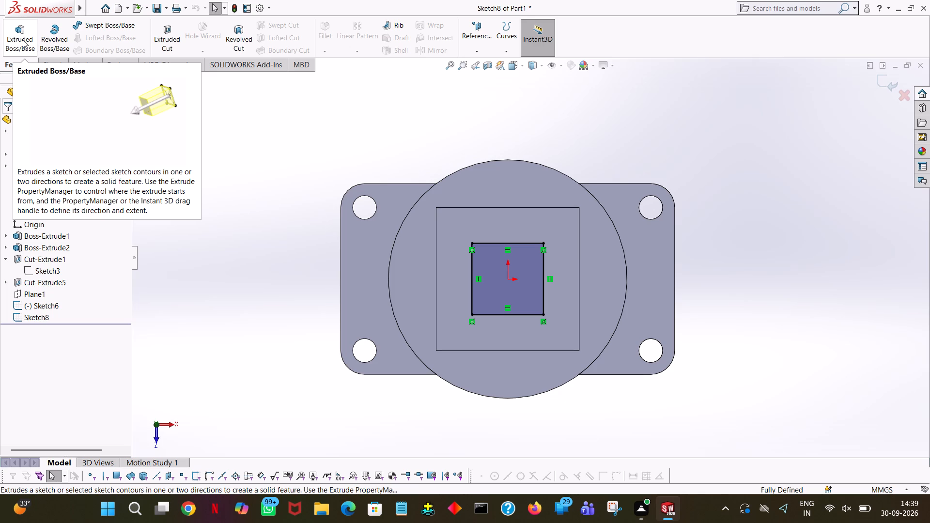
pyautogui.click(23, 40)
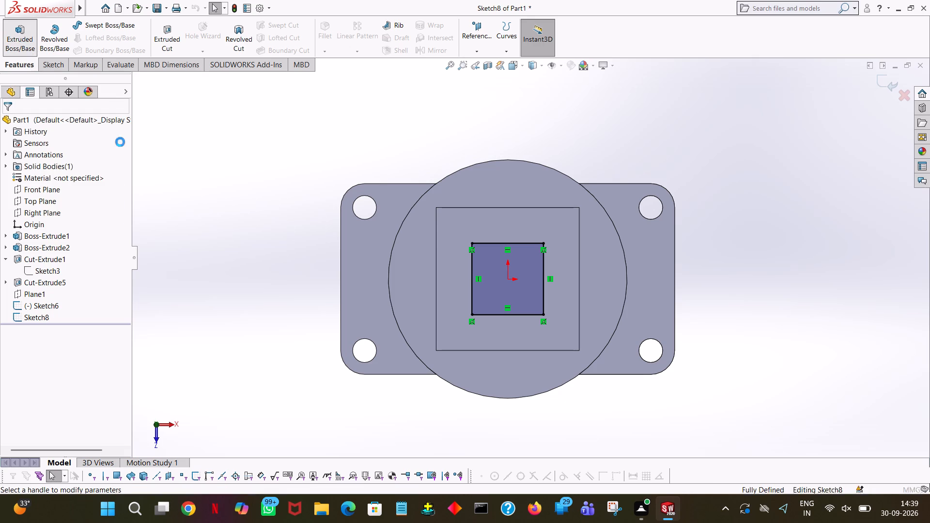
pyautogui.click(9, 318)
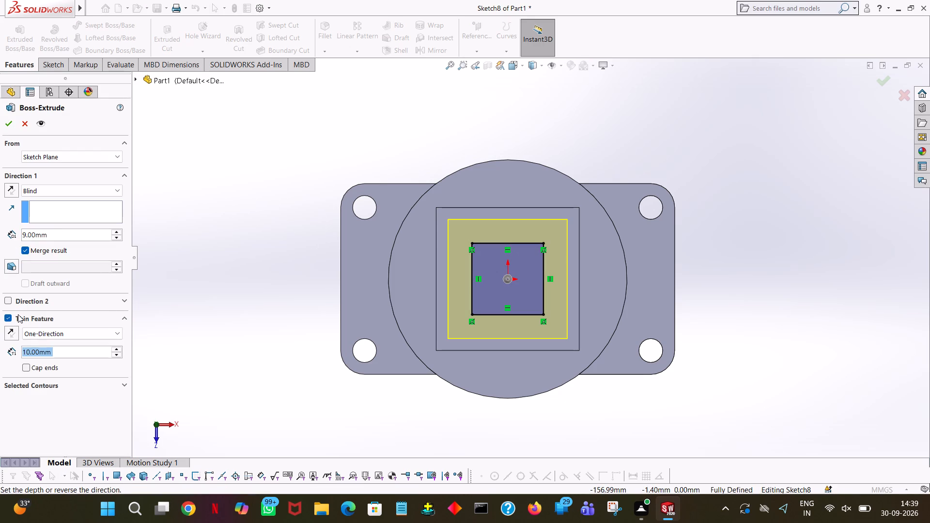
pyautogui.click(10, 265)
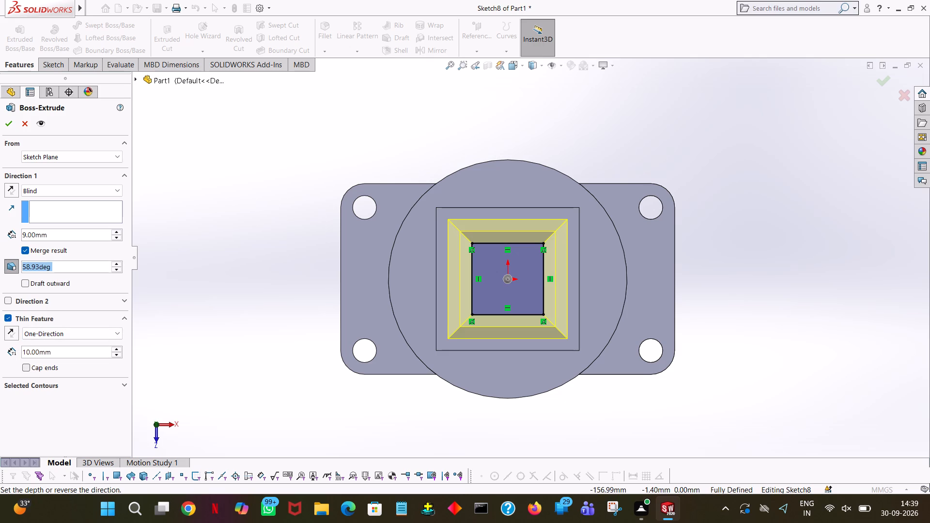
pyautogui.doubleClick(67, 354)
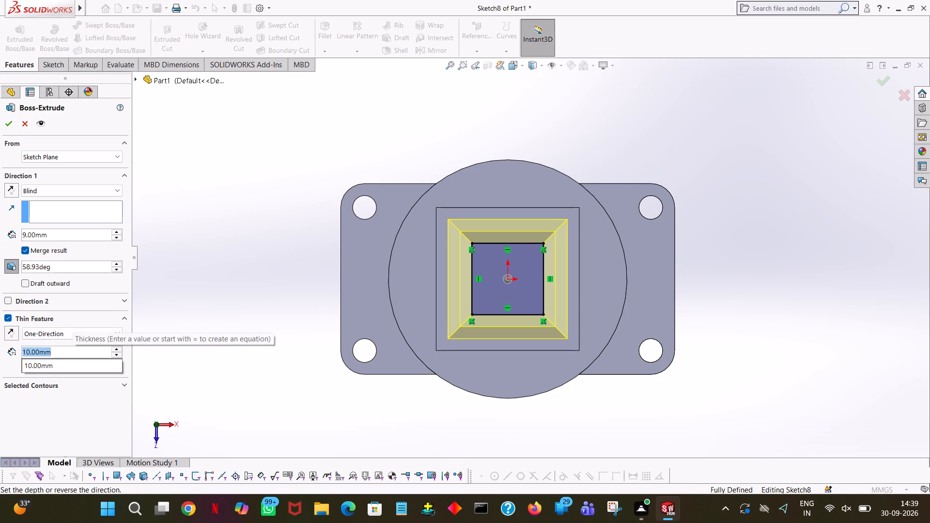
pyautogui.write('0.1')
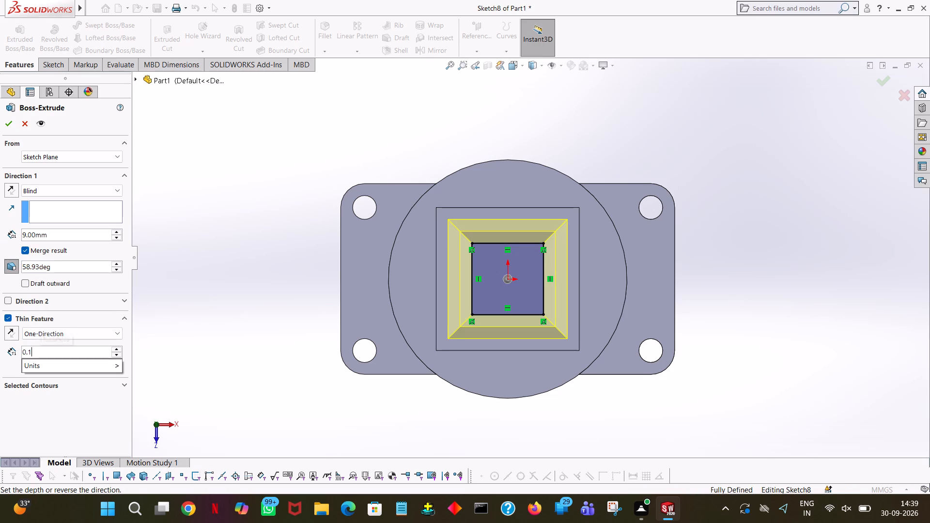
pyautogui.click(189, 229)
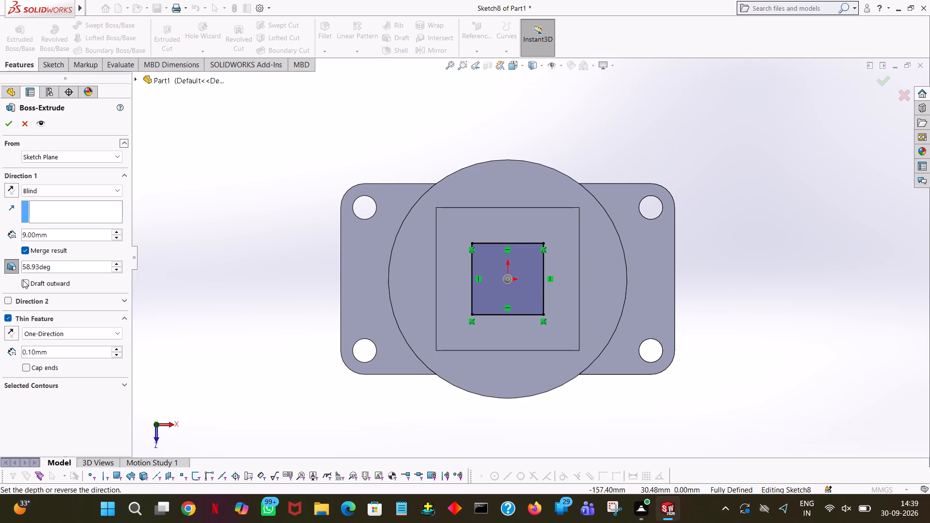
# Set the extrusion's draft angle to 61.93° and its thin wall thickness to 0.5 mm.
pyautogui.tripleClick(119, 265)
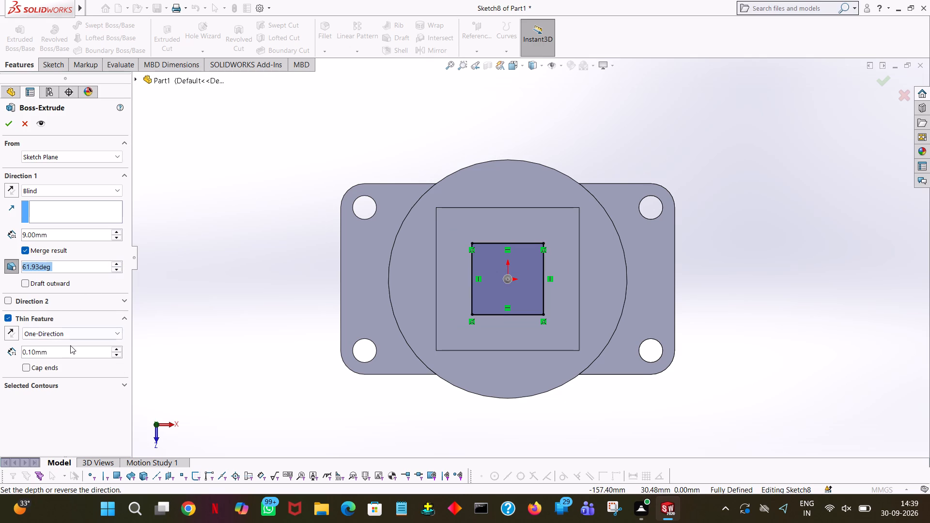
pyautogui.doubleClick(69, 349)
pyautogui.write('0.5')
pyautogui.press('Return')
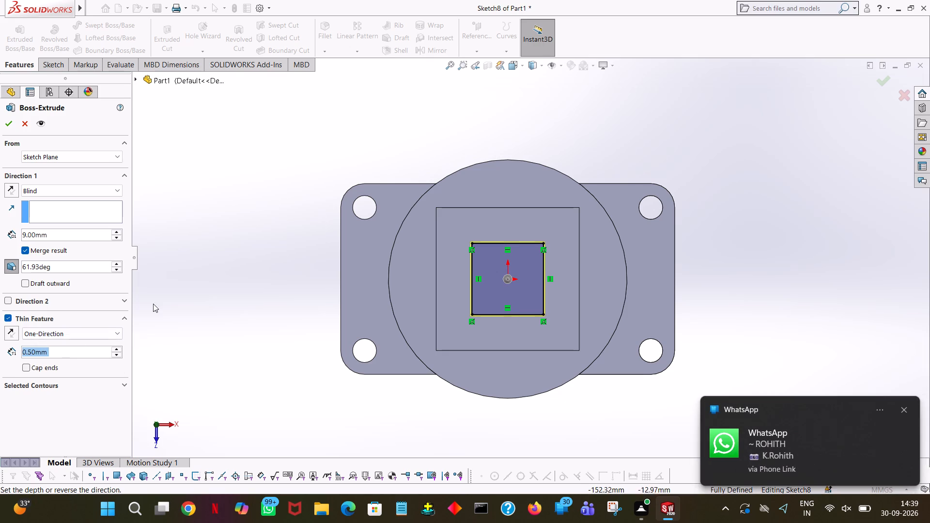
pyautogui.click(217, 250)
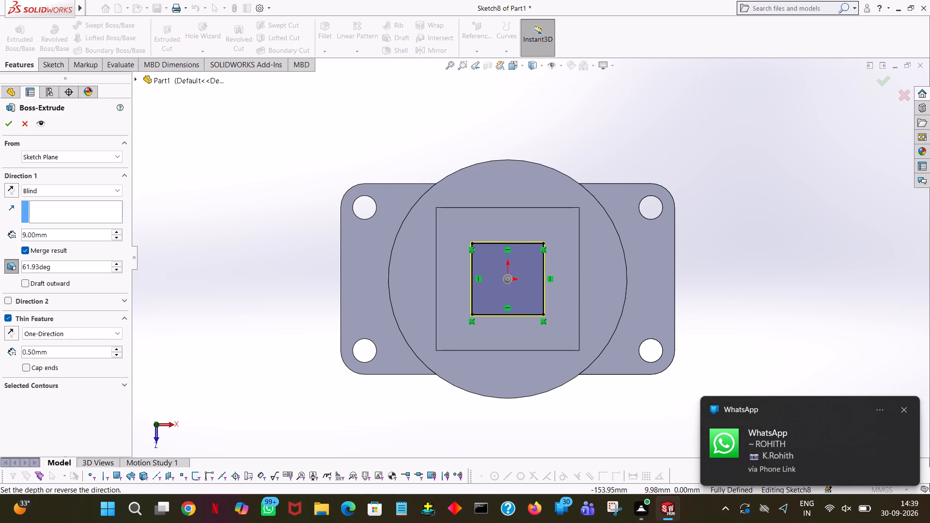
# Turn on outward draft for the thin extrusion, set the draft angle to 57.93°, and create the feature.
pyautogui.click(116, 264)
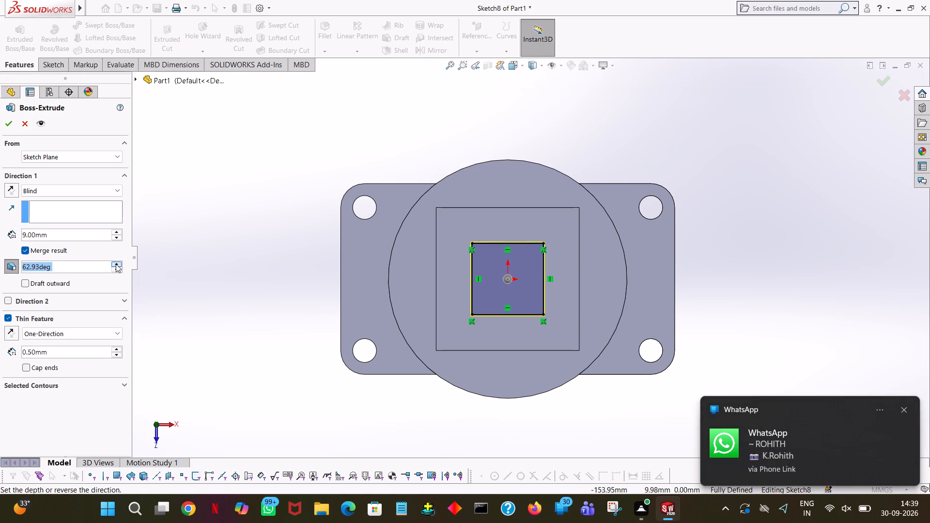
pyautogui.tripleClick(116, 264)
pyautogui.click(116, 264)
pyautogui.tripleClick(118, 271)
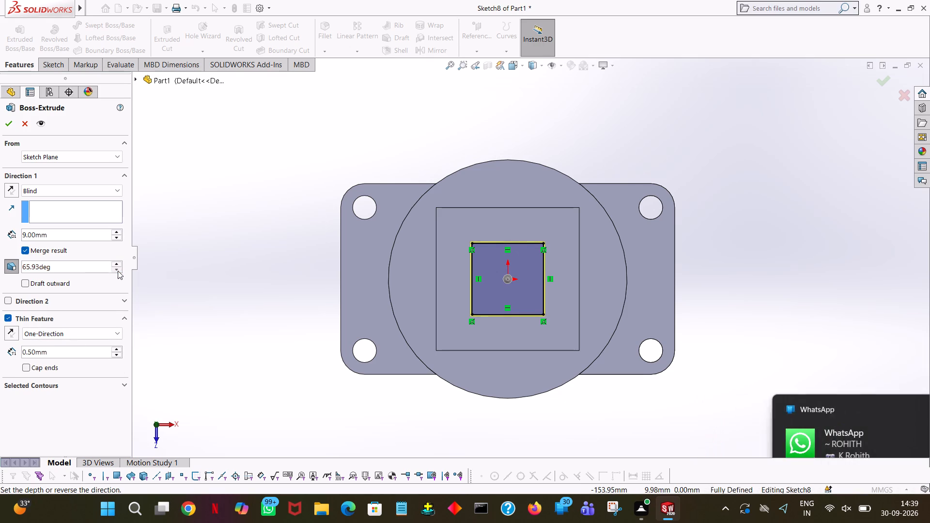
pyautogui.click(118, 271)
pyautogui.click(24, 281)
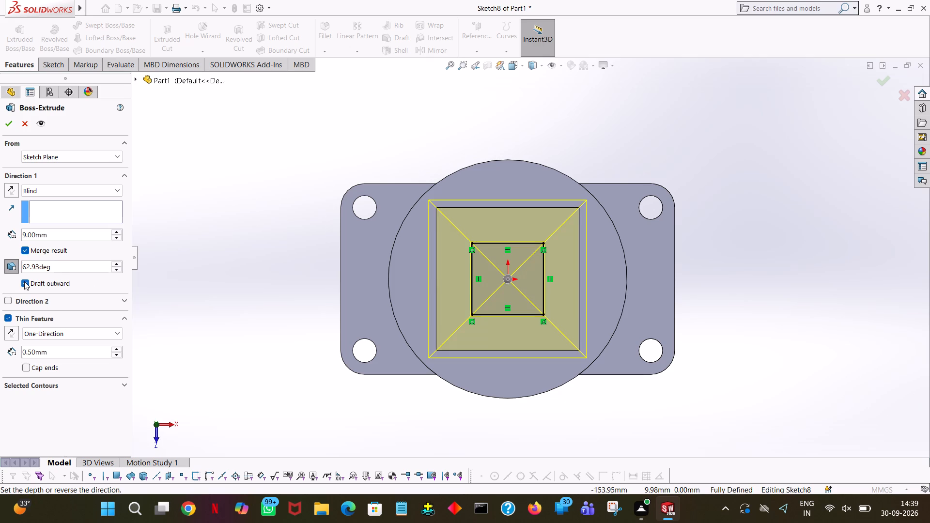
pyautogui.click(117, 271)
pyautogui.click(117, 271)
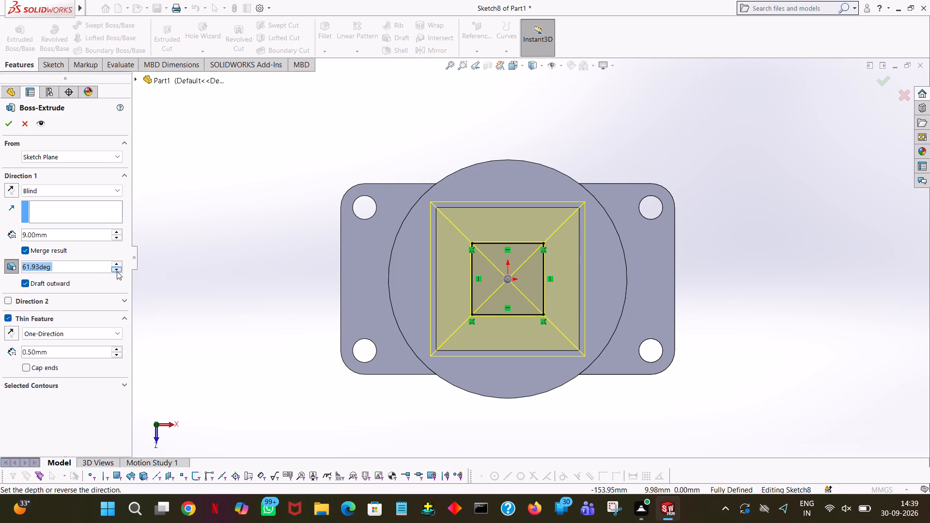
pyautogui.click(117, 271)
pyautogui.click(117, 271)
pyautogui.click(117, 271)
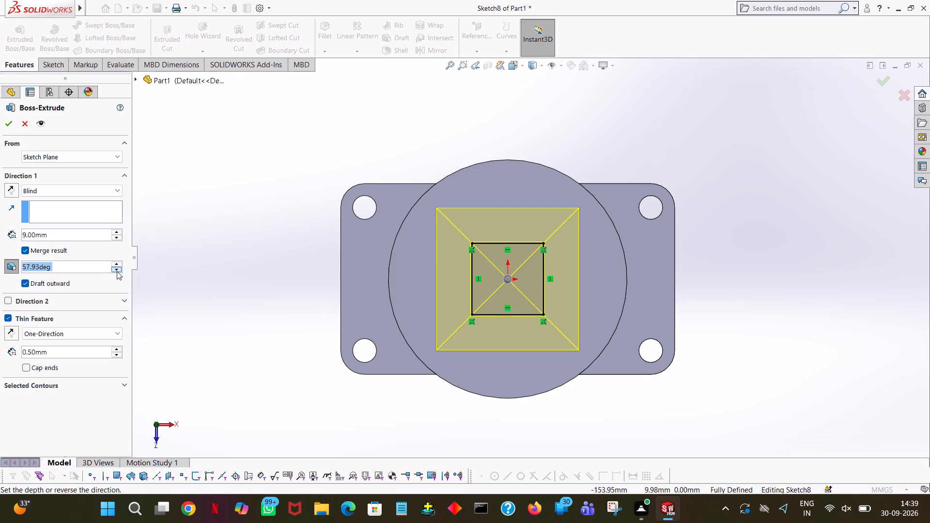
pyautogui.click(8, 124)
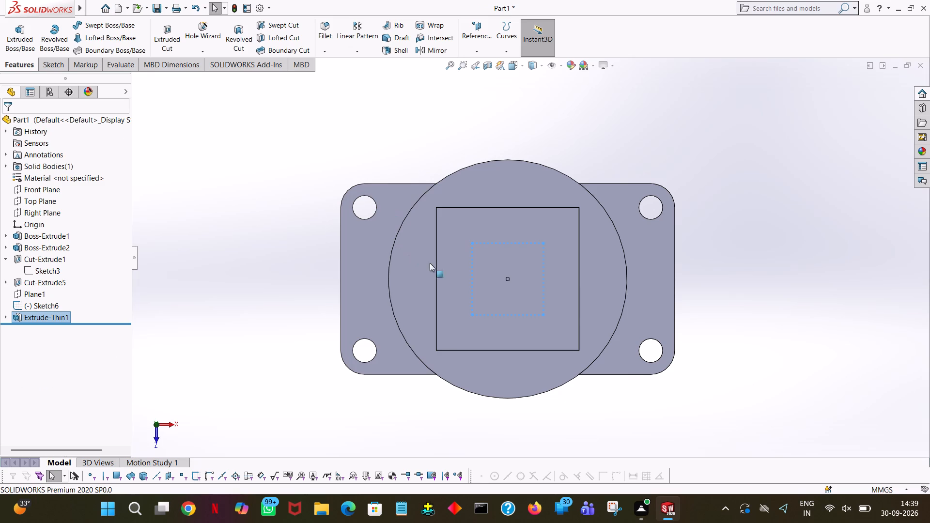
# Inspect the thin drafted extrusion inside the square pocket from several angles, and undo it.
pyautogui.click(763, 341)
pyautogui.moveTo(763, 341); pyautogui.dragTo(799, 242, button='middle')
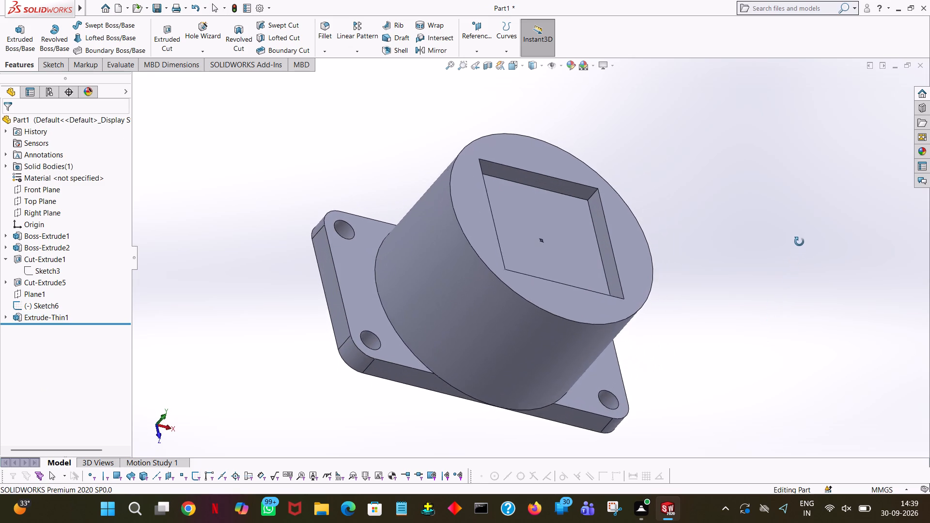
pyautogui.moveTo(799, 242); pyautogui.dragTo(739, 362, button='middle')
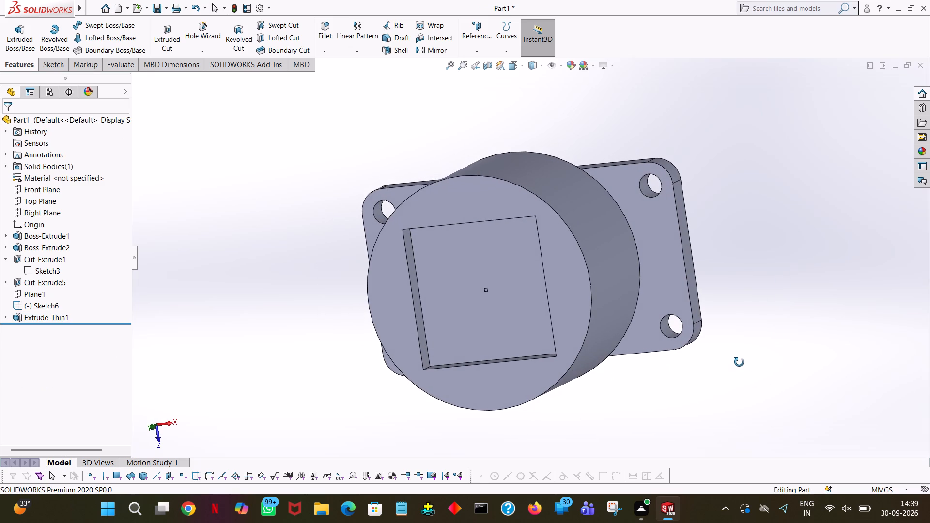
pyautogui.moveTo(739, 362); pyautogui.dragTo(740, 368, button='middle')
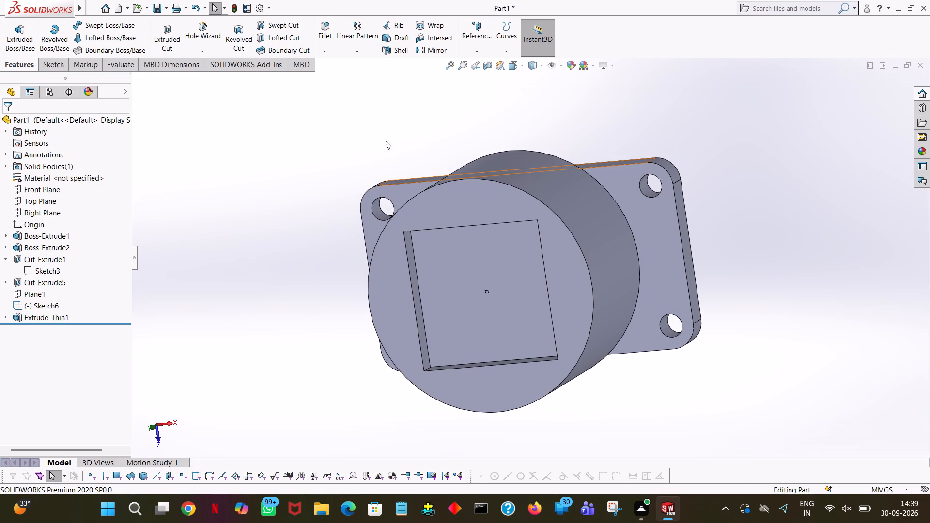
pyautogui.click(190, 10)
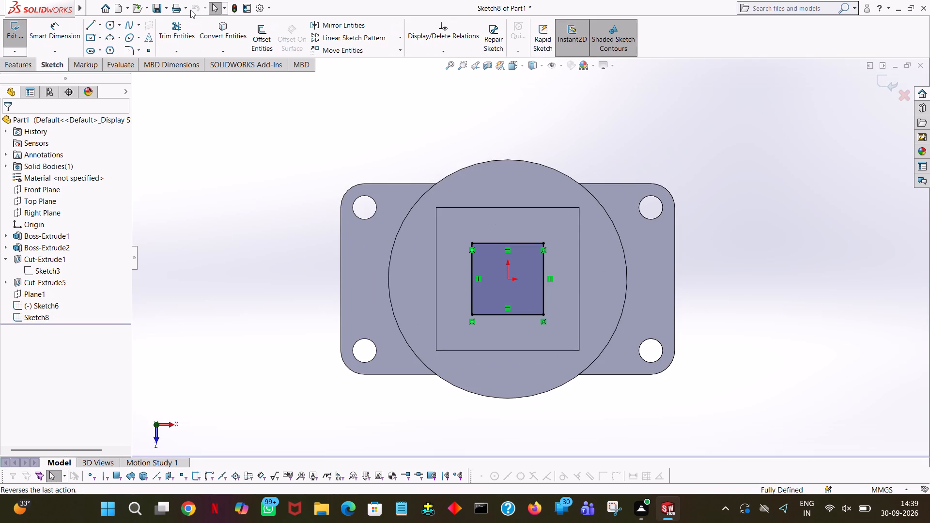
# Start a 9 mm blind boss extrusion of the 30 mm square, preview both directions, keep the original one, and switch to the top view.
pyautogui.moveTo(706, 353); pyautogui.dragTo(728, 230, button='middle')
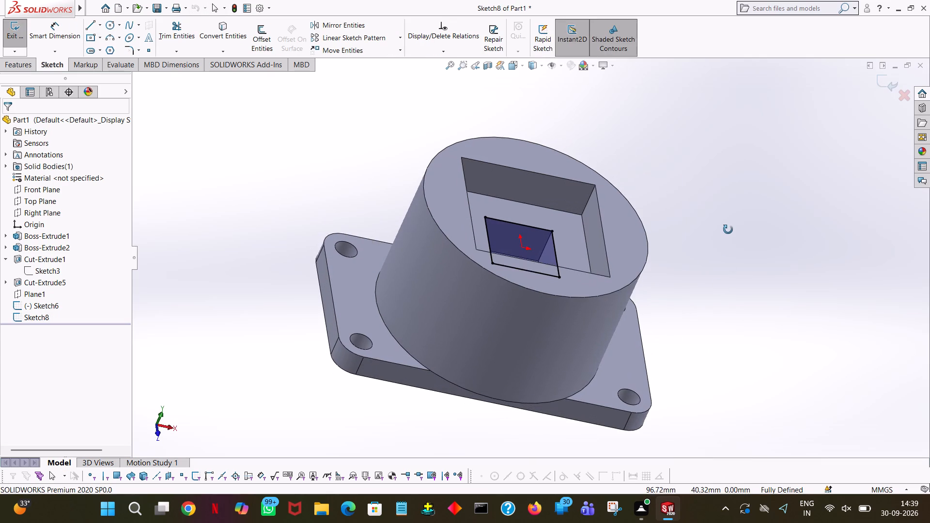
pyautogui.moveTo(728, 230); pyautogui.dragTo(729, 249, button='middle')
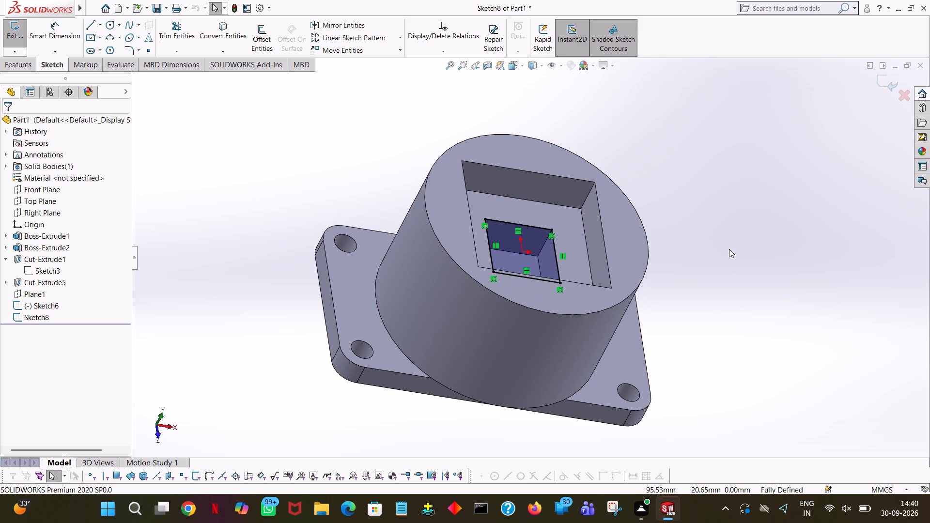
pyautogui.click(14, 62)
pyautogui.click(31, 43)
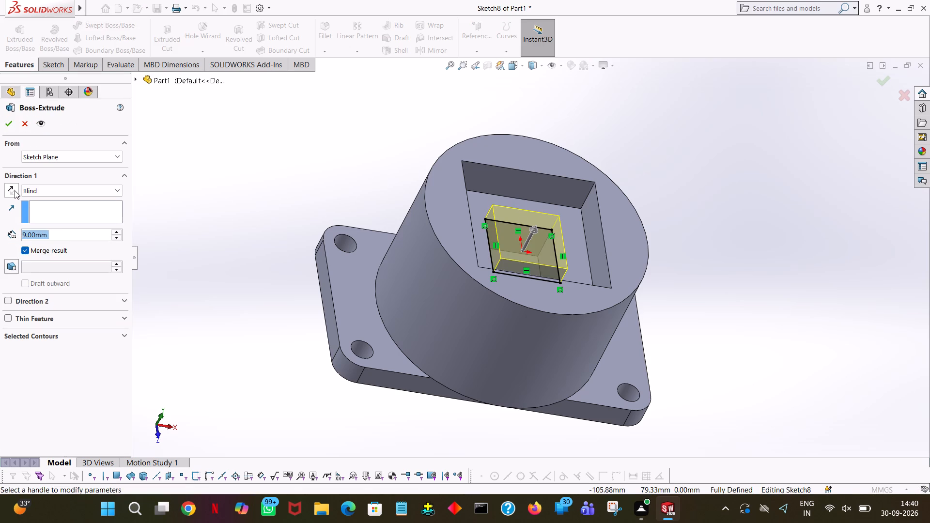
pyautogui.click(15, 190)
pyautogui.moveTo(135, 163); pyautogui.dragTo(138, 240, button='middle')
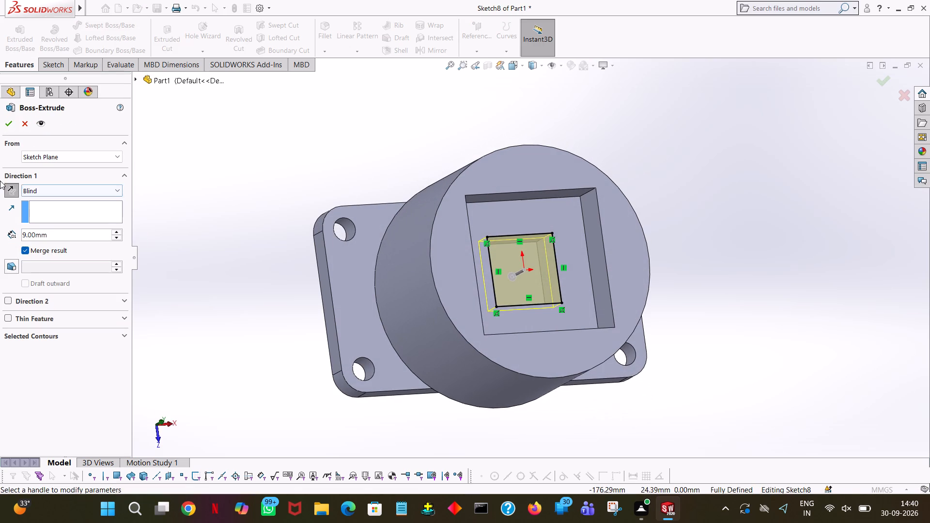
pyautogui.click(15, 193)
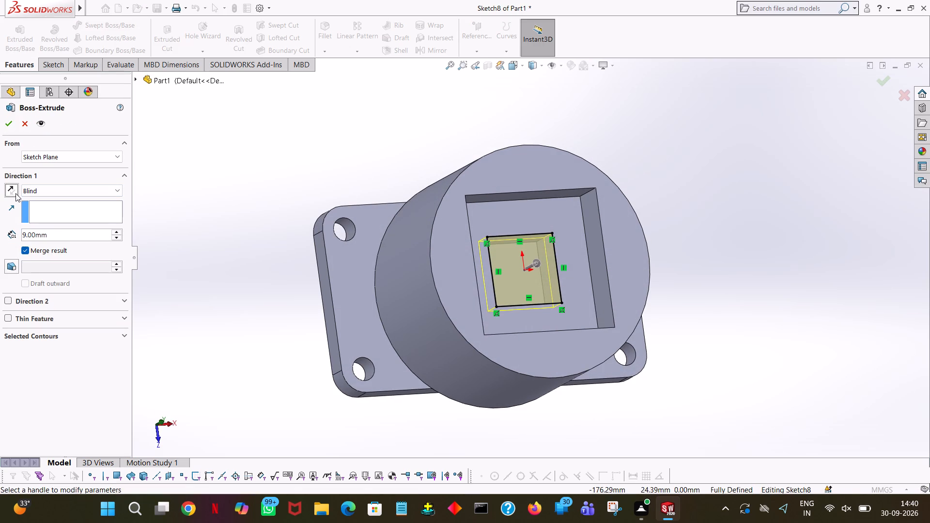
pyautogui.press('space')
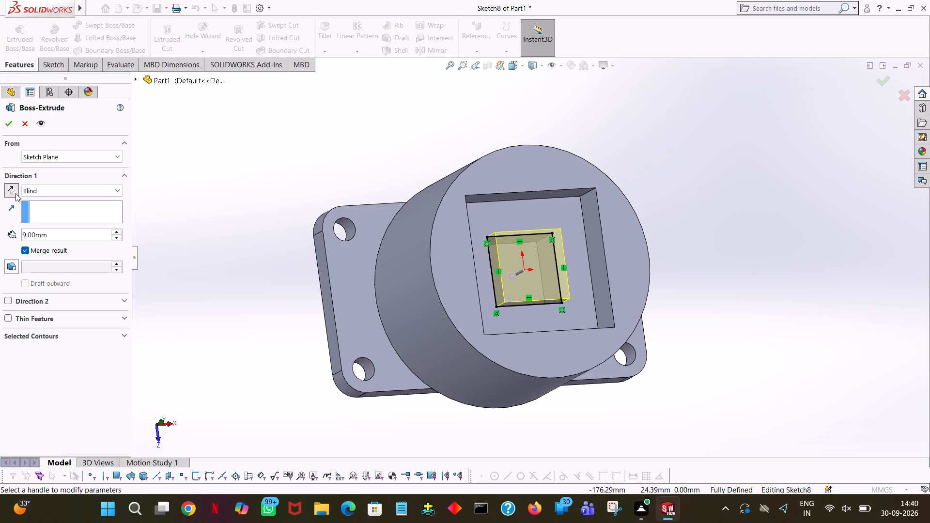
pyautogui.click(15, 193)
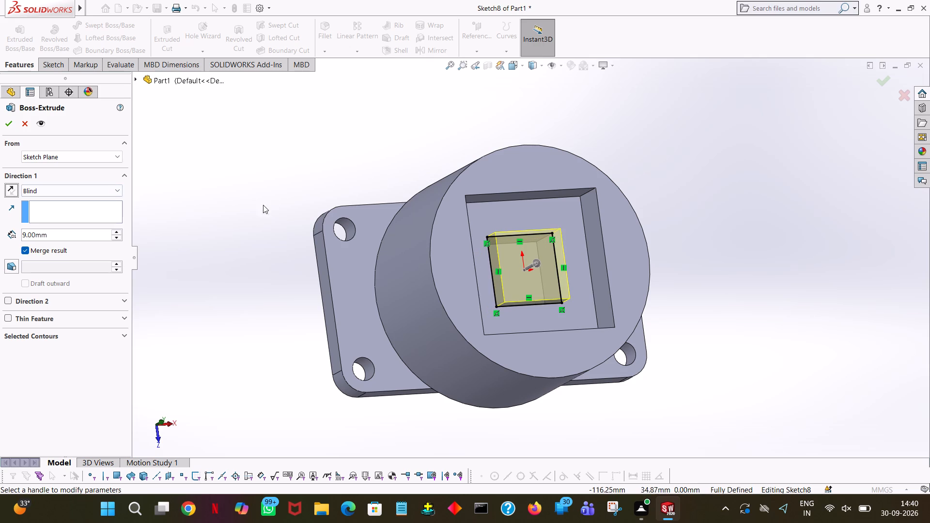
pyautogui.click(521, 66)
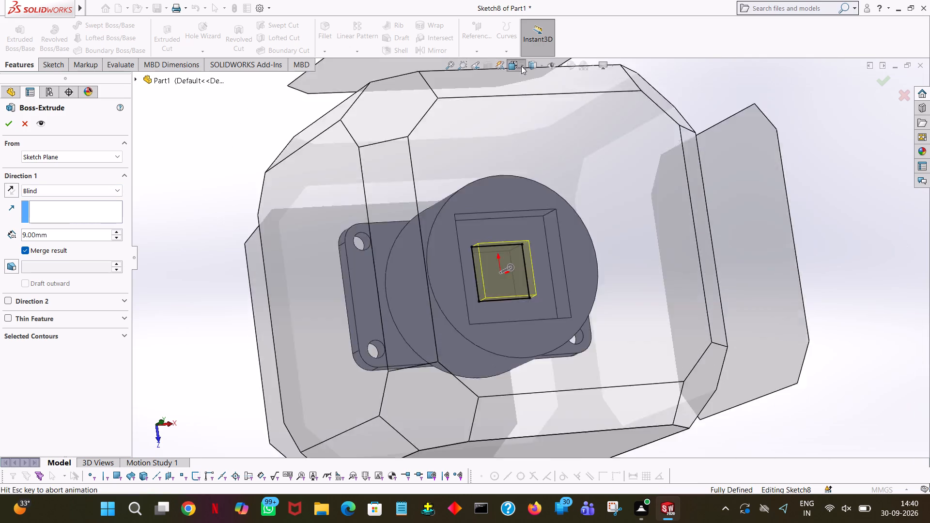
pyautogui.click(565, 114)
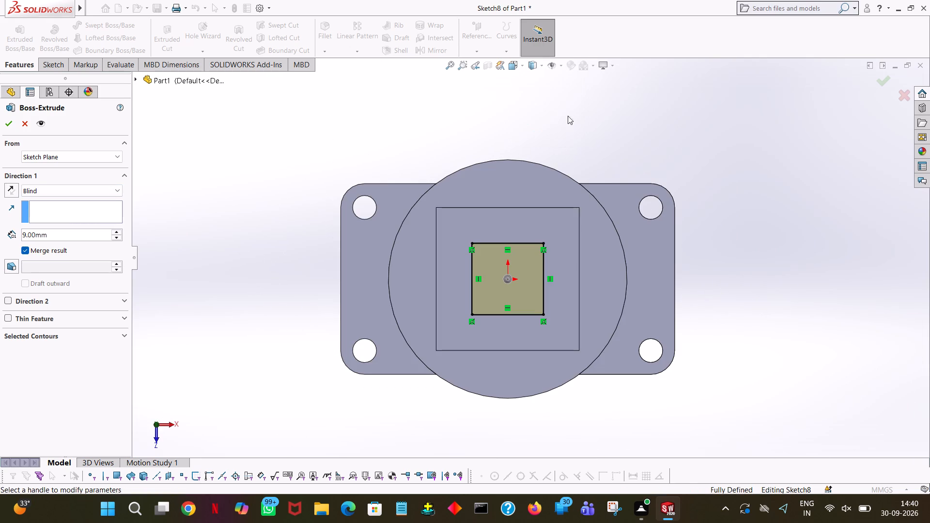
# Add outward draft to the square's extrusion at an angle of 58.93°.
pyautogui.click(11, 263)
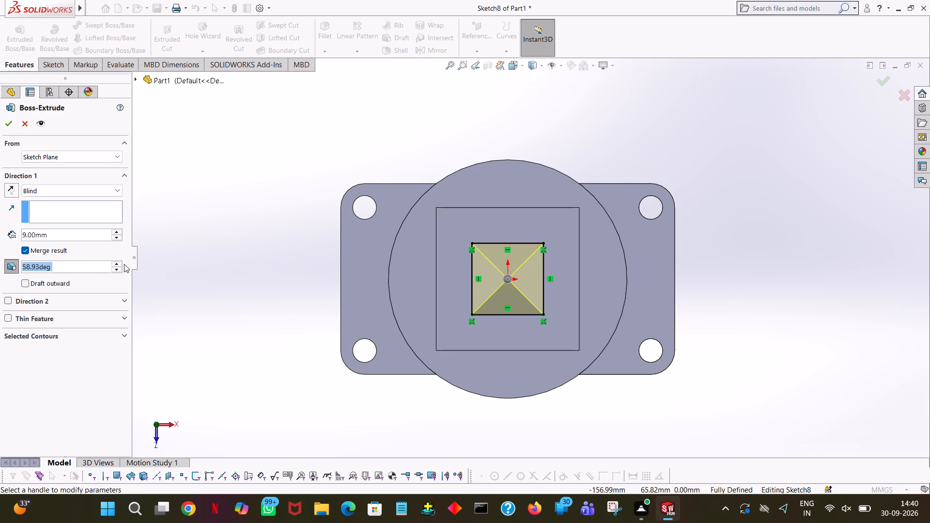
pyautogui.click(27, 283)
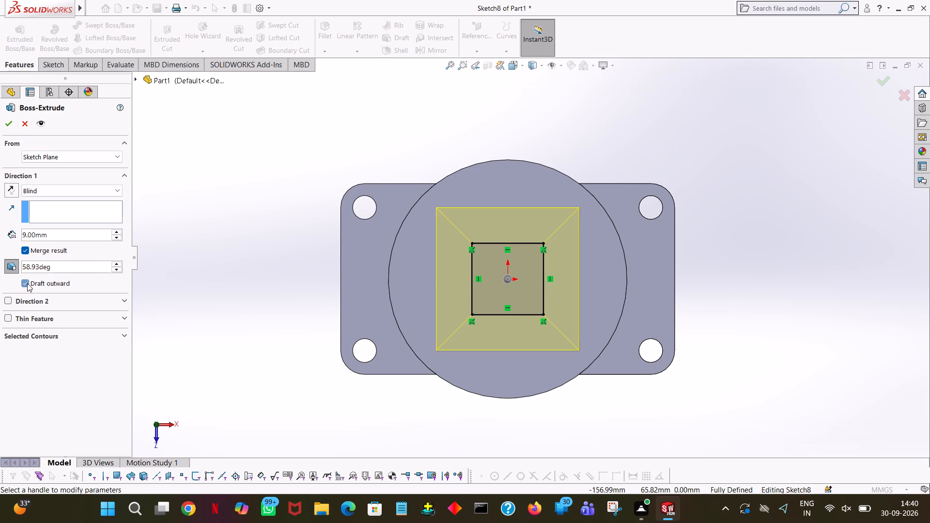
pyautogui.click(114, 268)
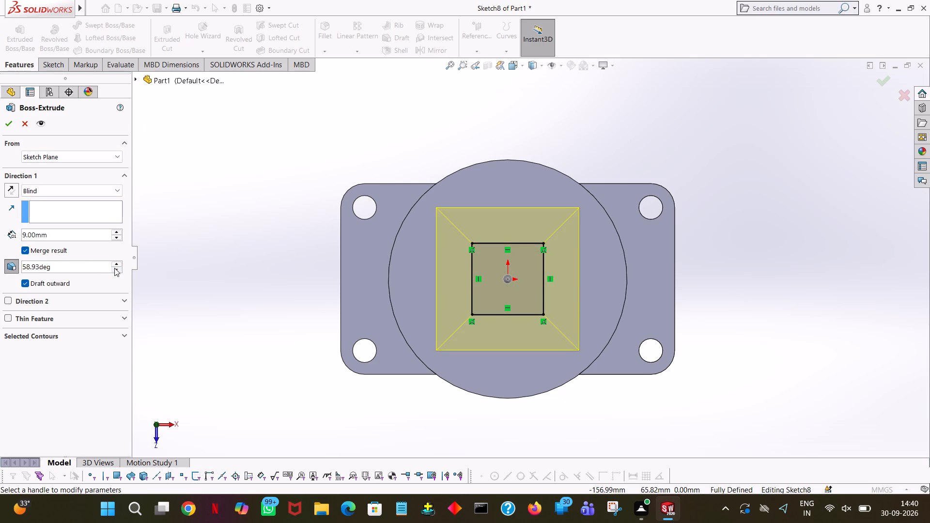
pyautogui.click(114, 268)
pyautogui.click(119, 264)
pyautogui.click(119, 264)
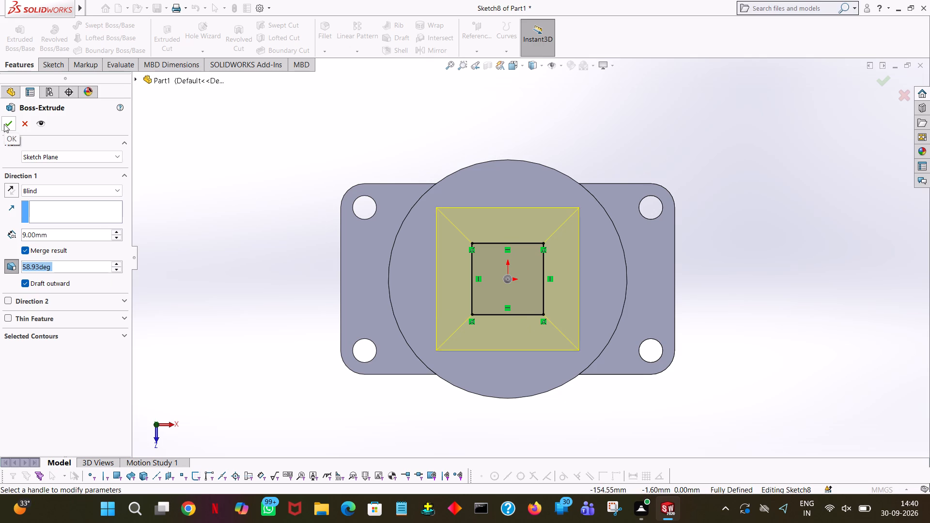
# Set the extrusion depth to 34-25 (9 mm) and create the drafted solid boss.
pyautogui.doubleClick(59, 233)
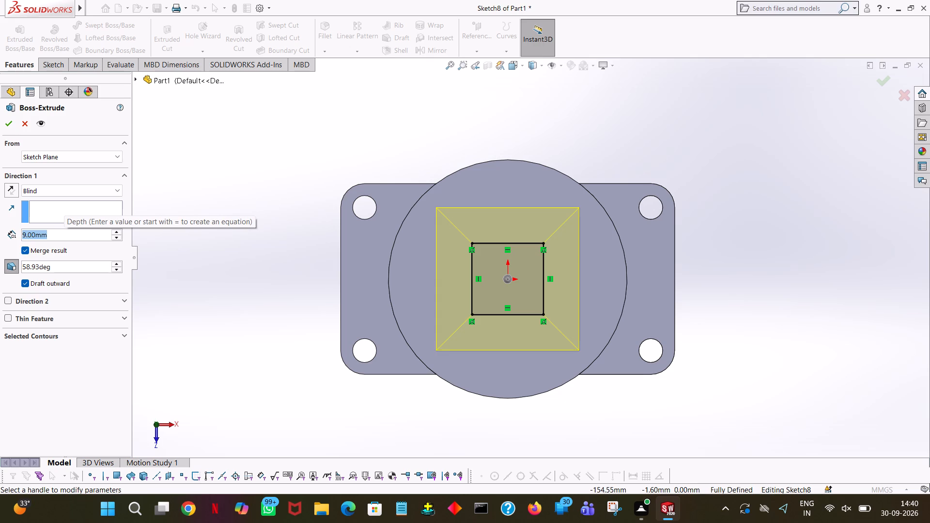
pyautogui.write('34')
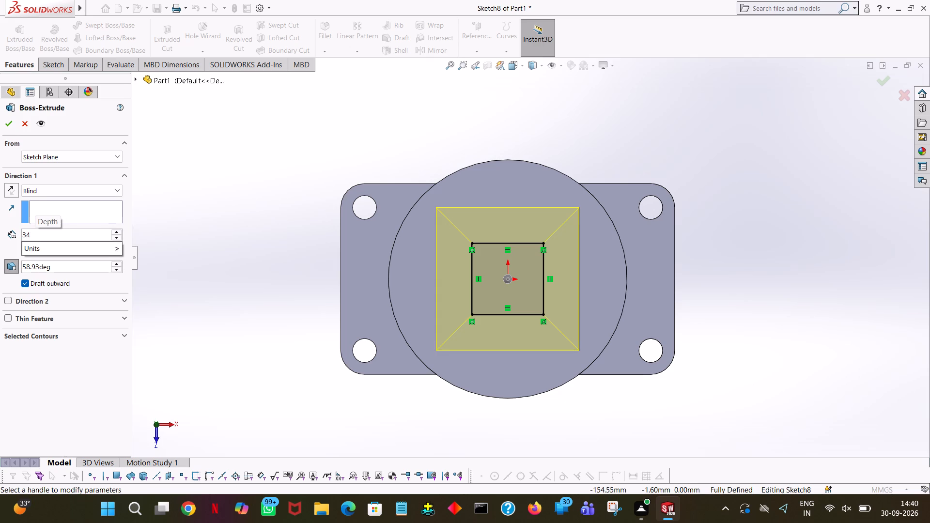
pyautogui.press('-')
pyautogui.write('25')
pyautogui.press('Return')
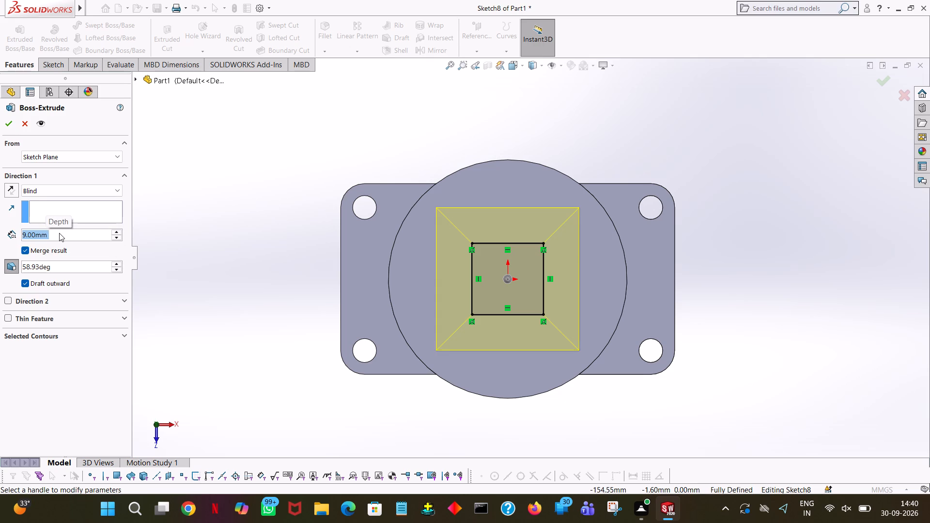
pyautogui.click(8, 117)
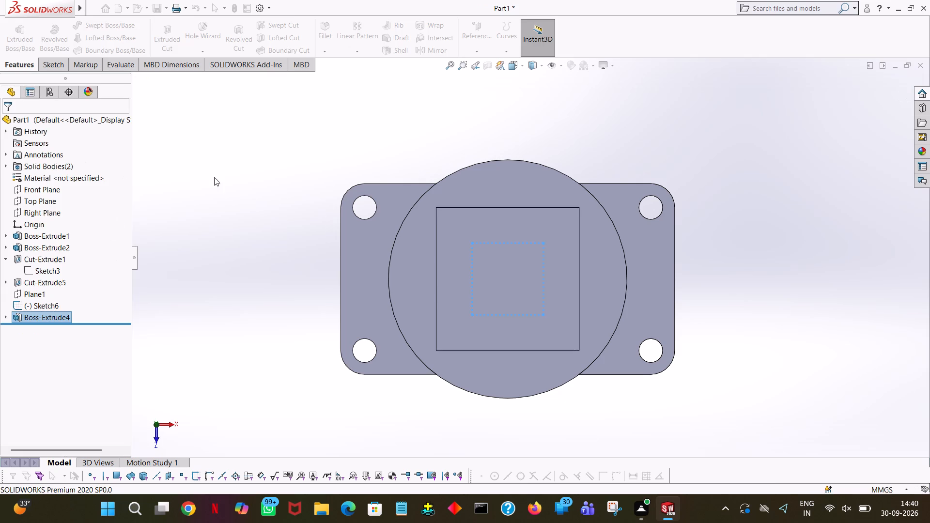
# Start an extruded cut with a new sketch on the flat face inside the 60 mm square pocket.
pyautogui.click(797, 358)
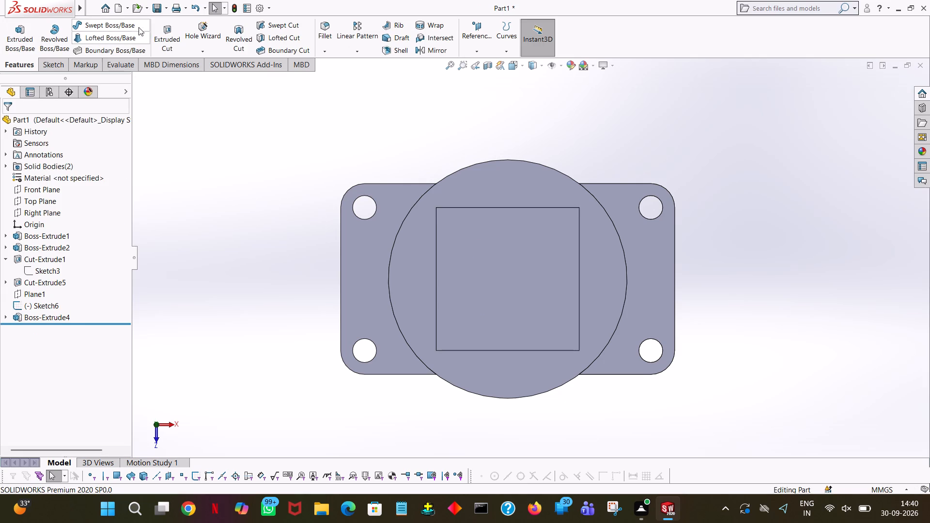
pyautogui.click(170, 25)
pyautogui.click(477, 277)
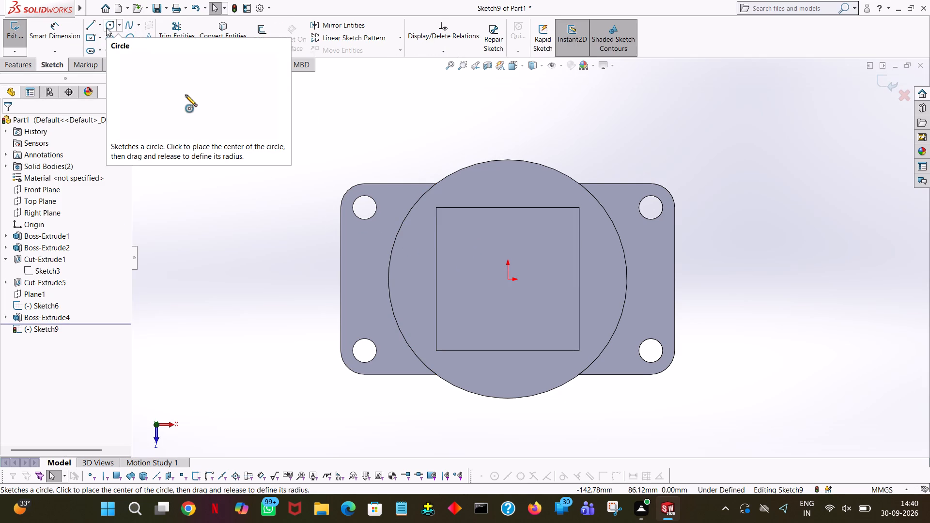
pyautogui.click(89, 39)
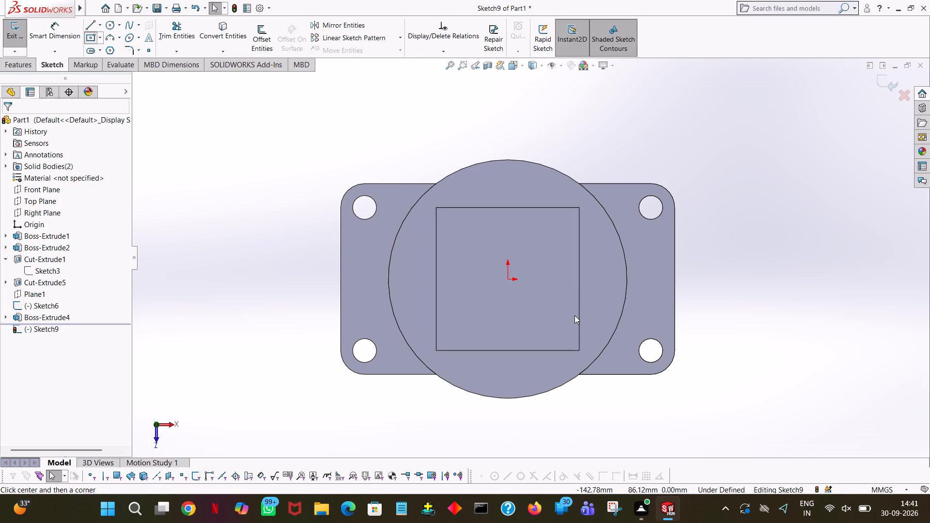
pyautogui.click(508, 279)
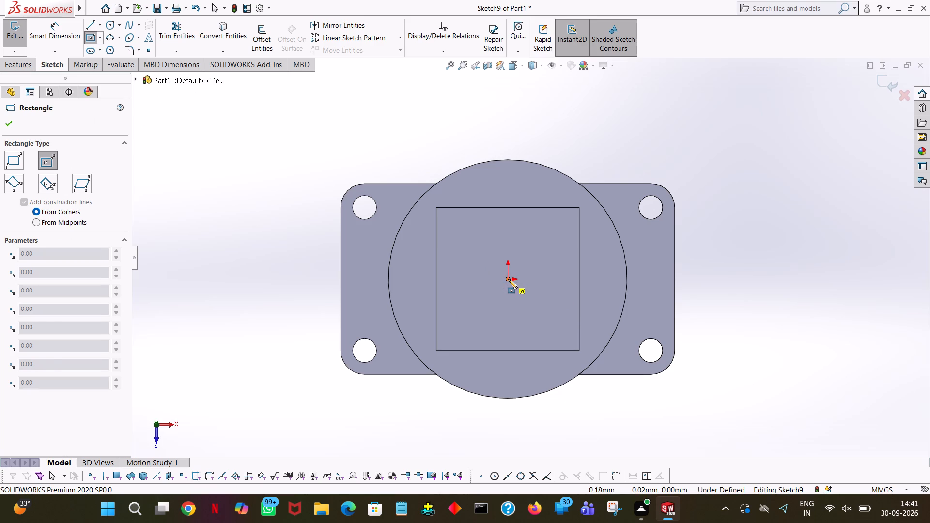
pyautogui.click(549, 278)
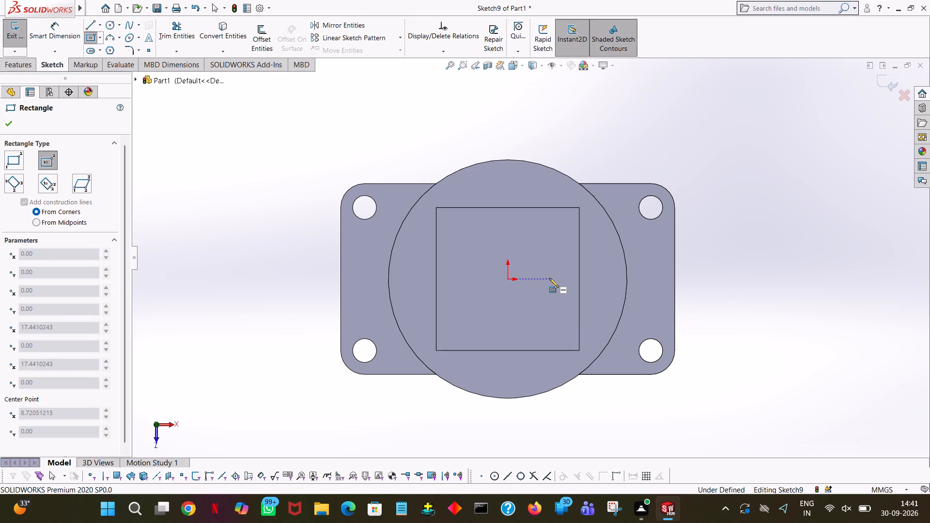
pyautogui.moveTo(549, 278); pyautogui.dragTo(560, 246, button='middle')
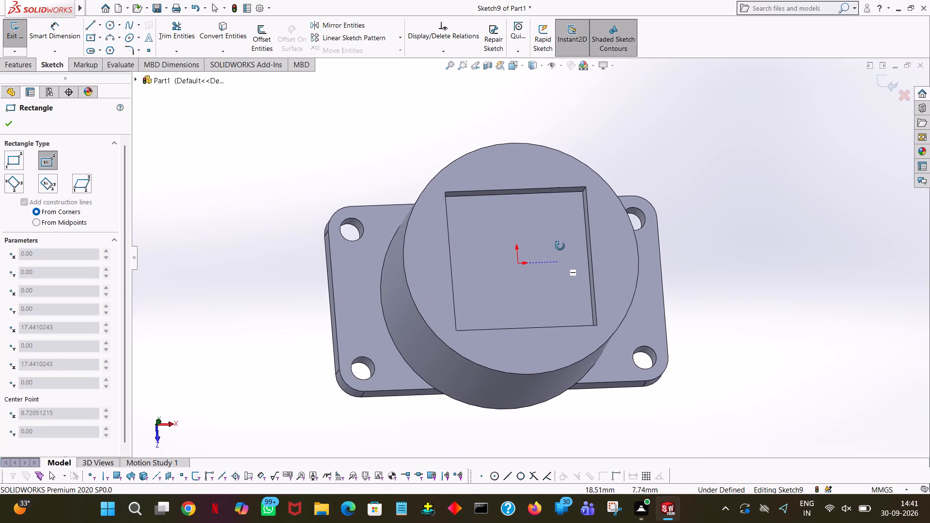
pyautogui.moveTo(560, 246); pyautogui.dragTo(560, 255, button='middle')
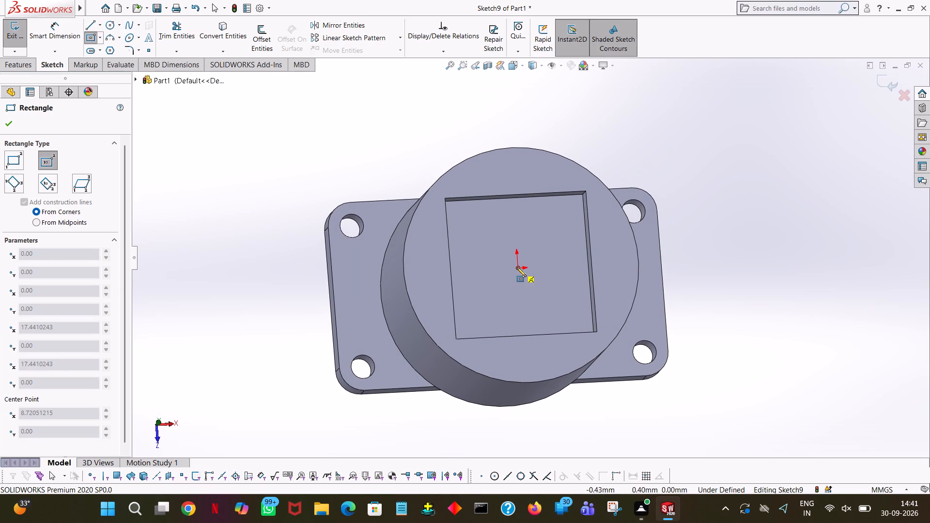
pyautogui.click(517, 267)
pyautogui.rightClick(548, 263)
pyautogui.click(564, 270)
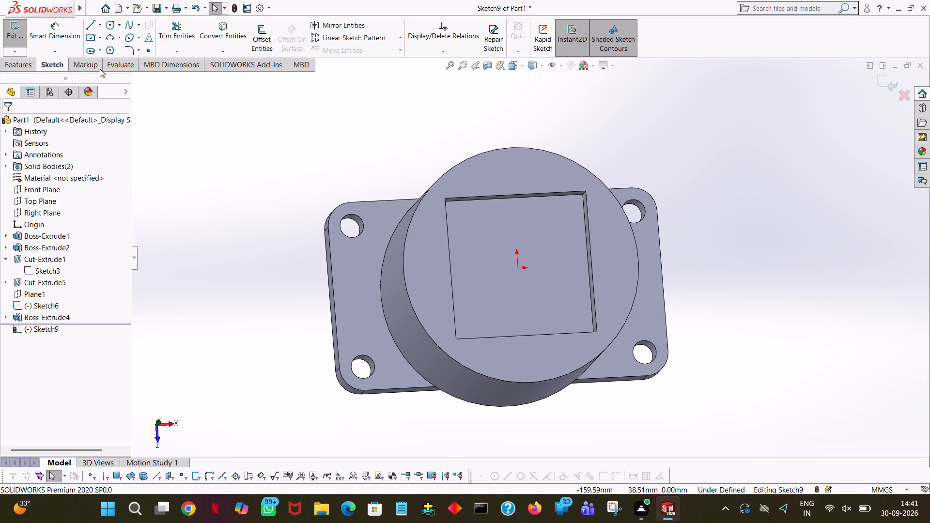
# From the top view, sketch a 15 mm horizontal line from the origin toward +X, continuing with a 15 mm vertical line upward.
pyautogui.click(523, 63)
pyautogui.click(563, 119)
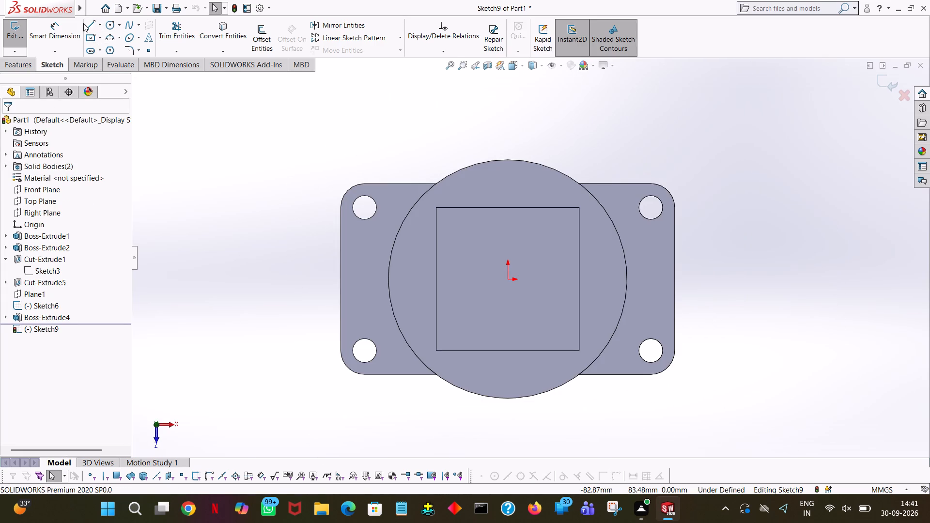
pyautogui.click(96, 27)
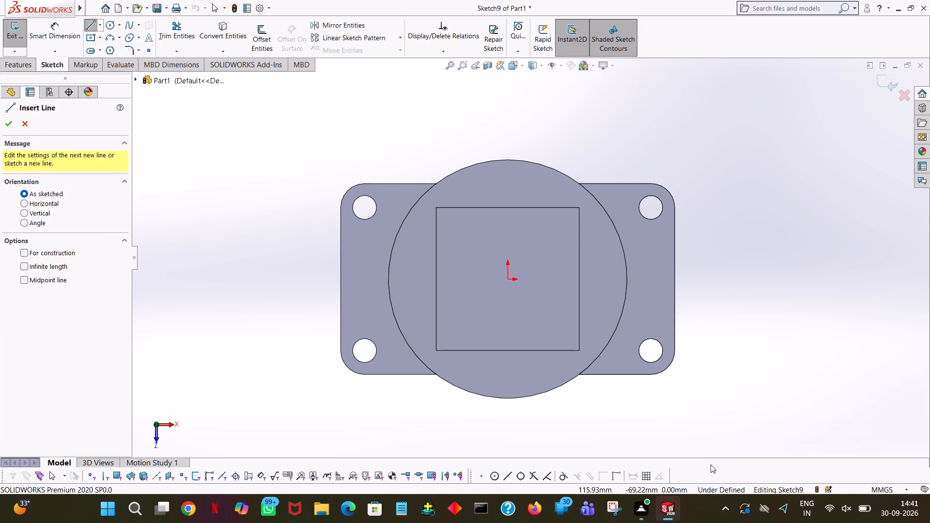
pyautogui.click(510, 278)
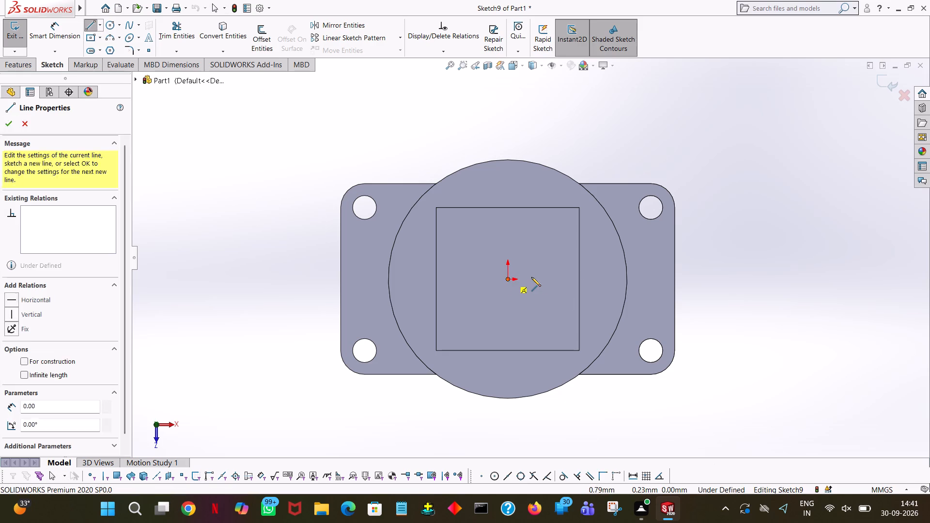
pyautogui.click(545, 279)
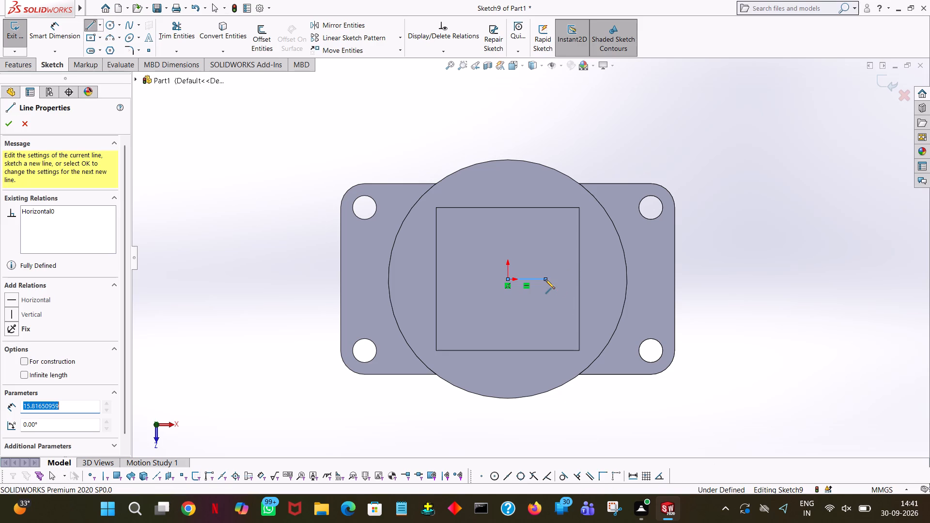
pyautogui.write('15')
pyautogui.press('Return')
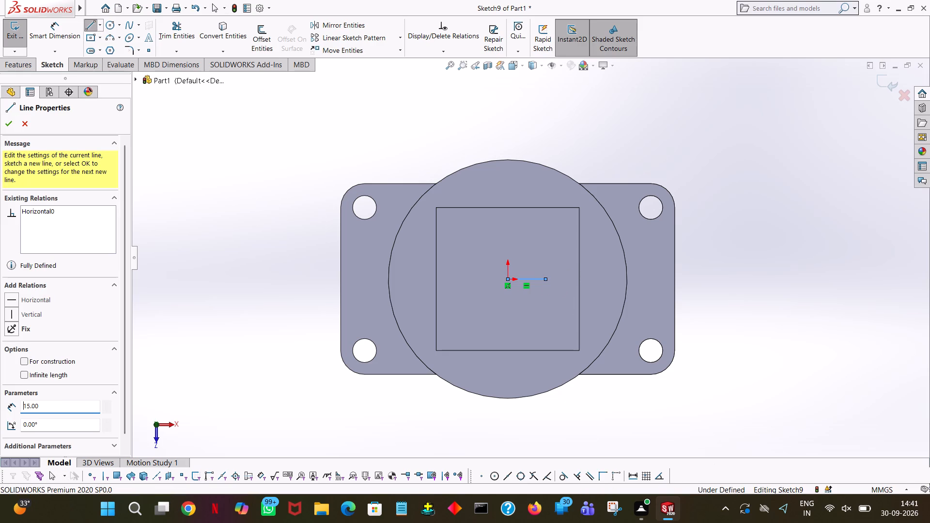
pyautogui.click(544, 232)
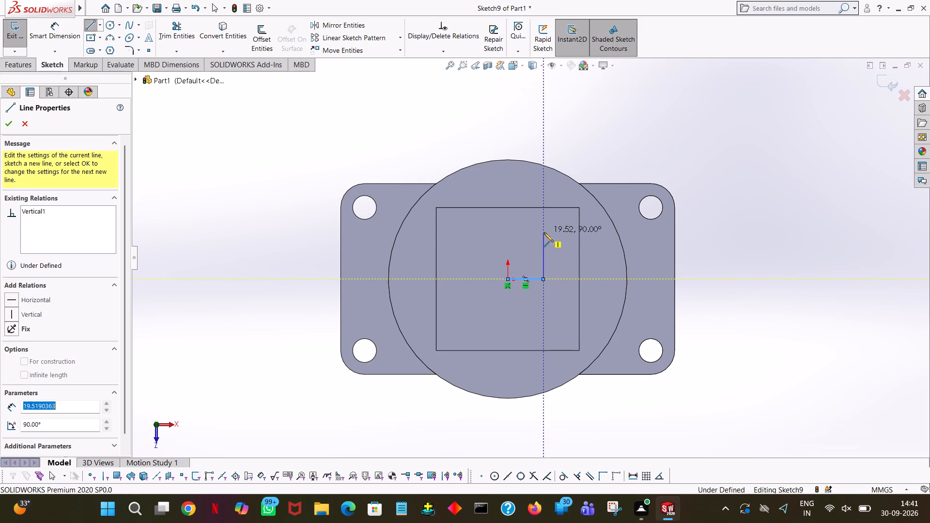
pyautogui.write('15')
pyautogui.press('Return')
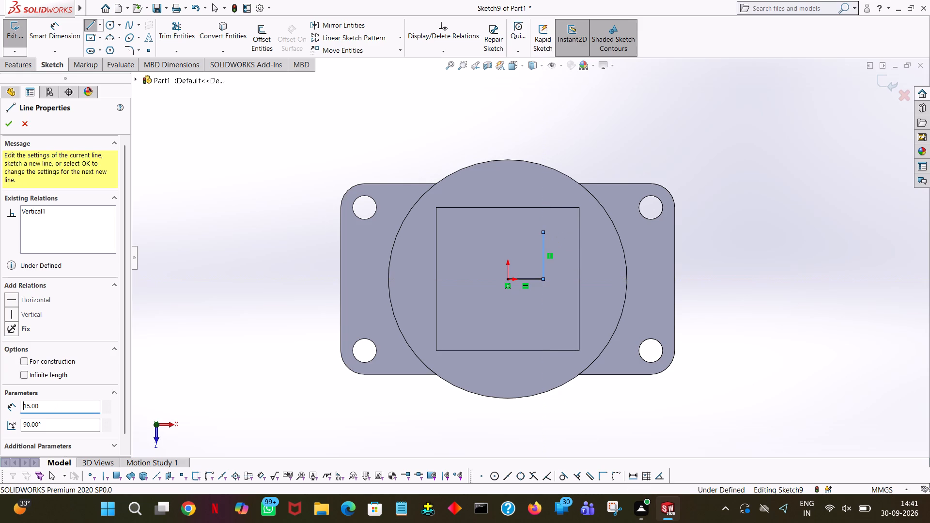
# Continue the chain 30 mm toward -X, 30 mm down and 30 mm back, closing the square at the end of the first line.
pyautogui.click(451, 241)
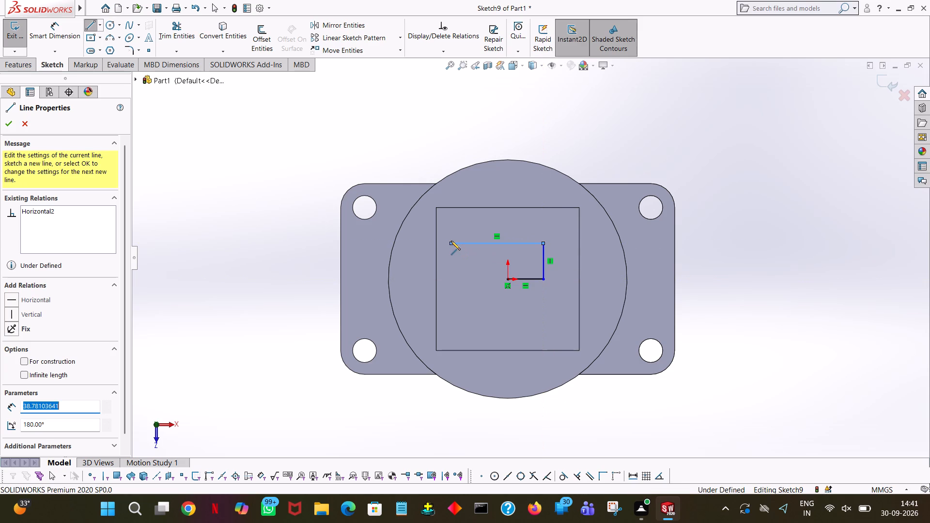
pyautogui.write('30')
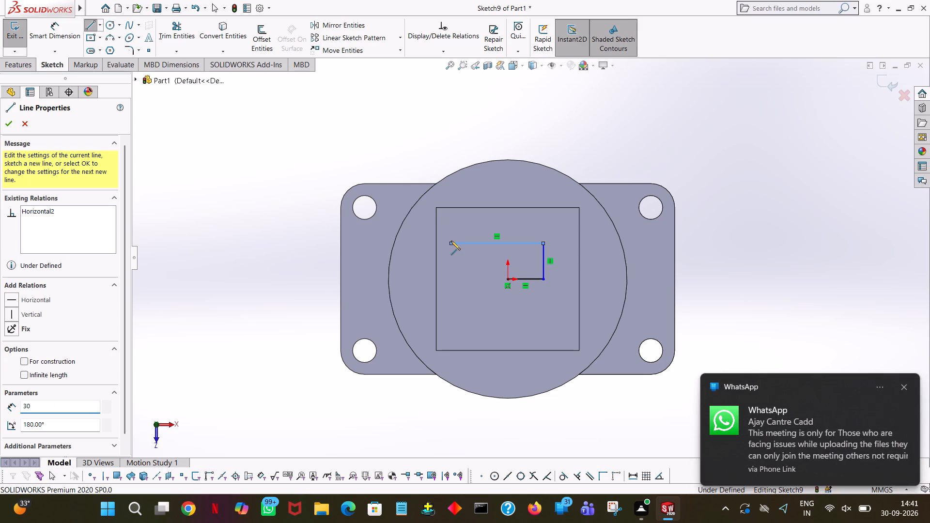
pyautogui.press('Return')
pyautogui.click(473, 320)
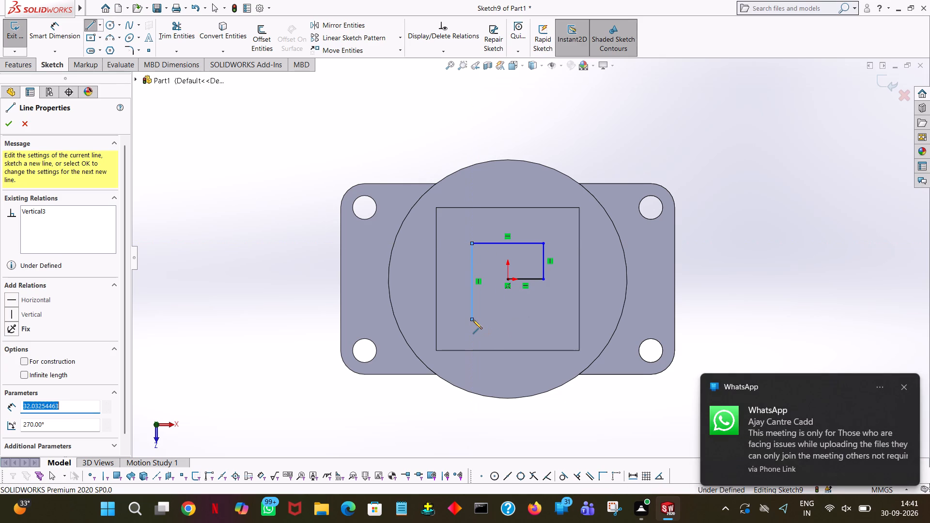
pyautogui.write('30')
pyautogui.press('Return')
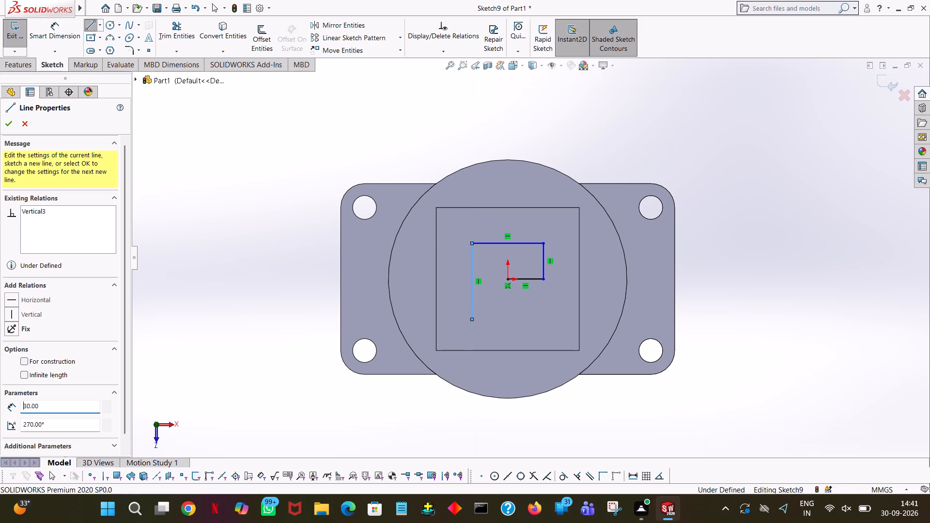
pyautogui.click(543, 316)
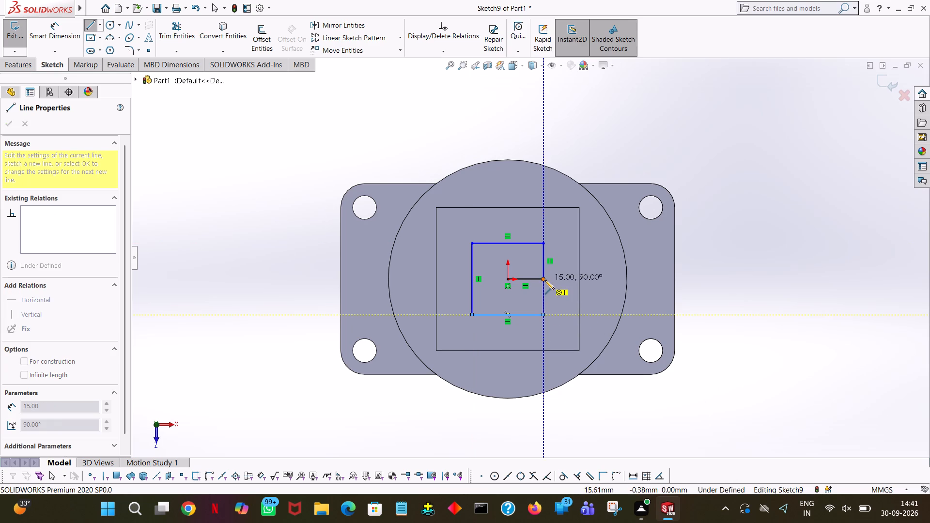
pyautogui.click(545, 280)
pyautogui.rightClick(545, 280)
pyautogui.click(548, 282)
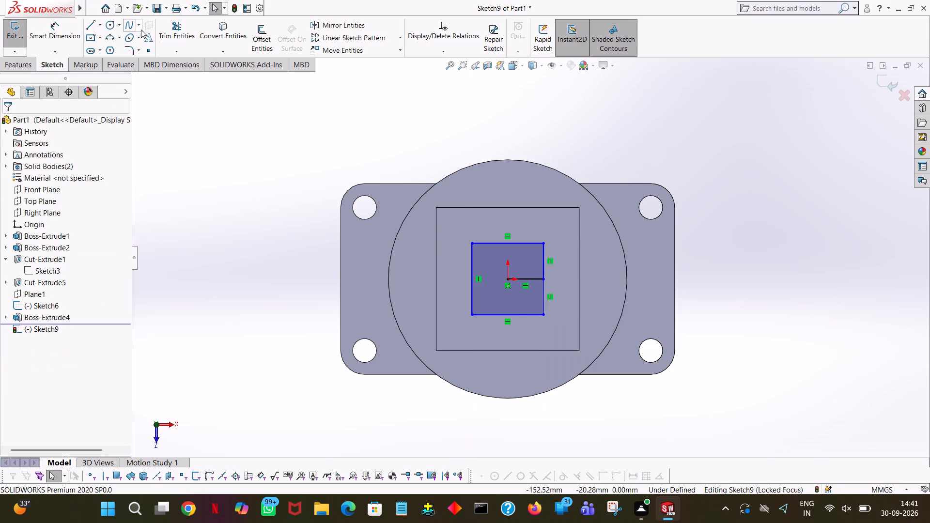
# Trim away the horizontal line between the origin and the side of the square.
pyautogui.click(170, 31)
pyautogui.click(523, 279)
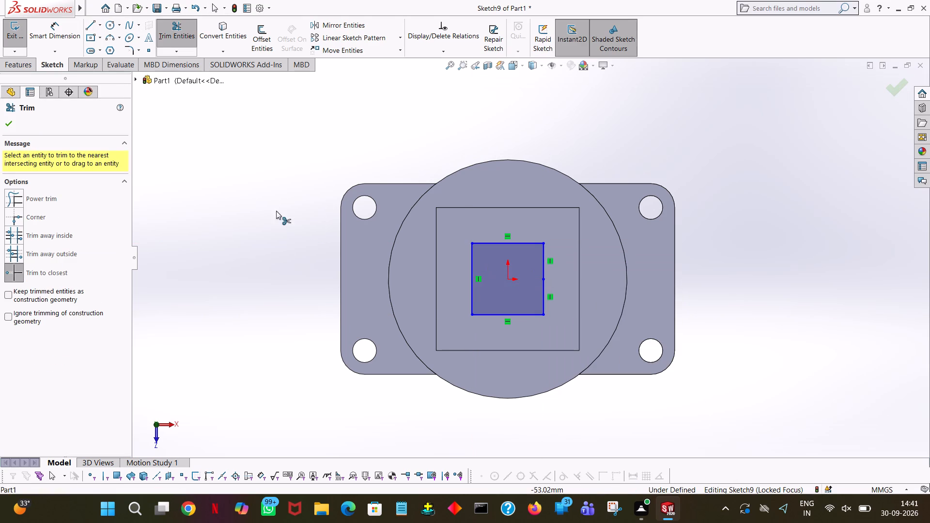
pyautogui.click(7, 123)
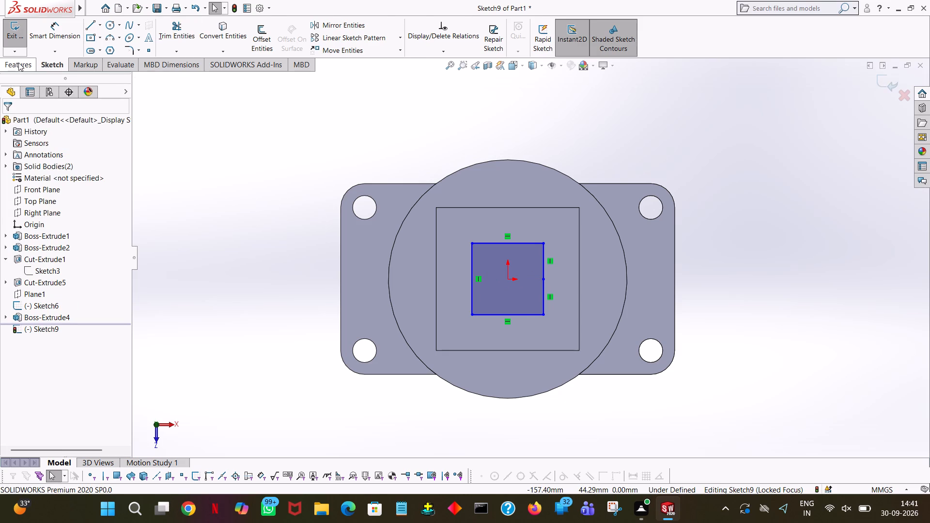
# Cut-extrude the 30 mm square 34 mm blind down into the block.
pyautogui.click(18, 62)
pyautogui.click(163, 47)
pyautogui.moveTo(296, 409); pyautogui.dragTo(293, 217, button='middle')
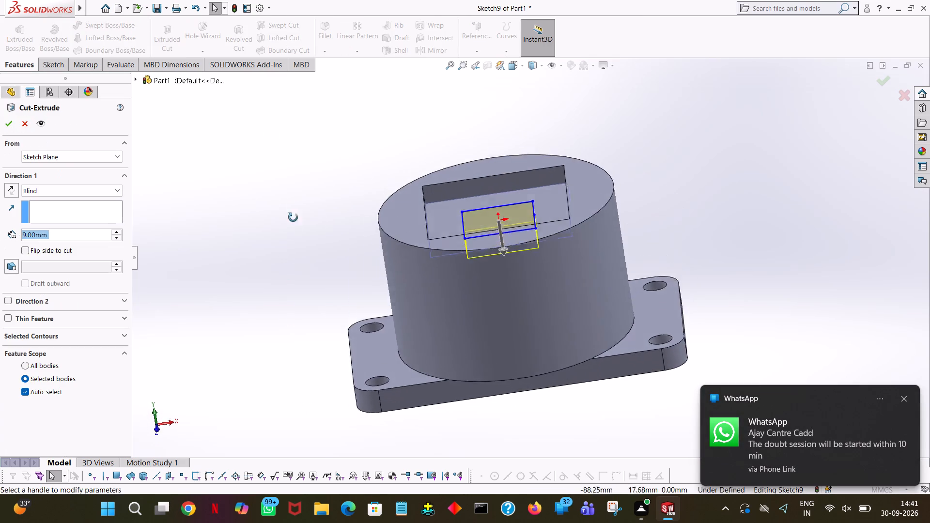
pyautogui.moveTo(293, 217); pyautogui.dragTo(299, 195, button='middle')
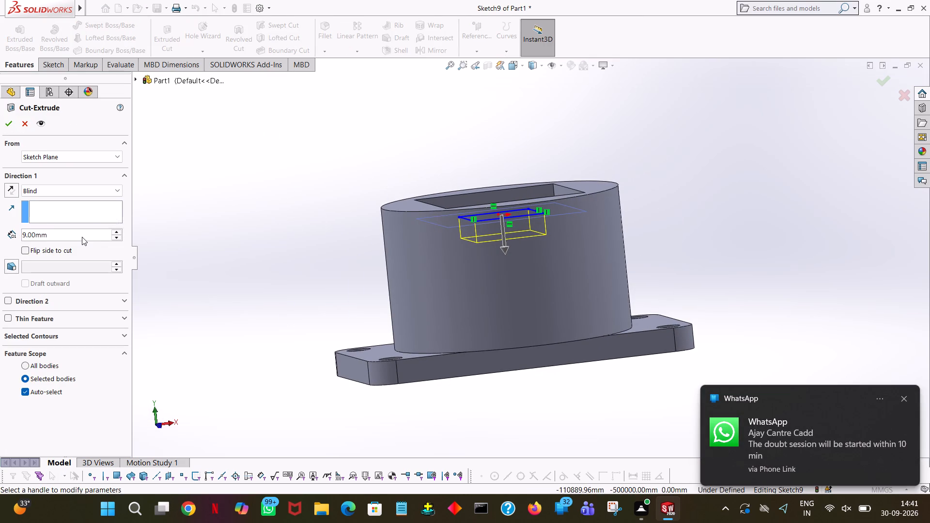
pyautogui.doubleClick(82, 237)
pyautogui.write('34')
pyautogui.click(279, 214)
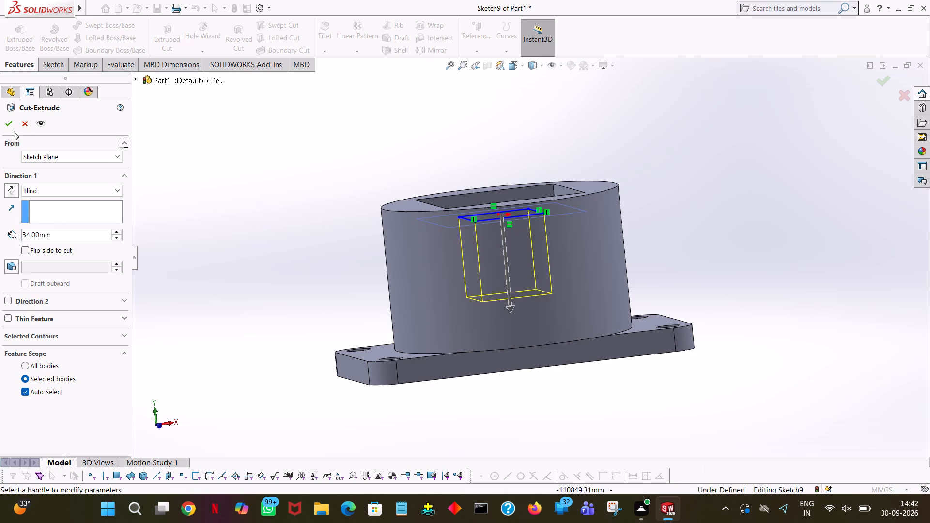
pyautogui.click(9, 122)
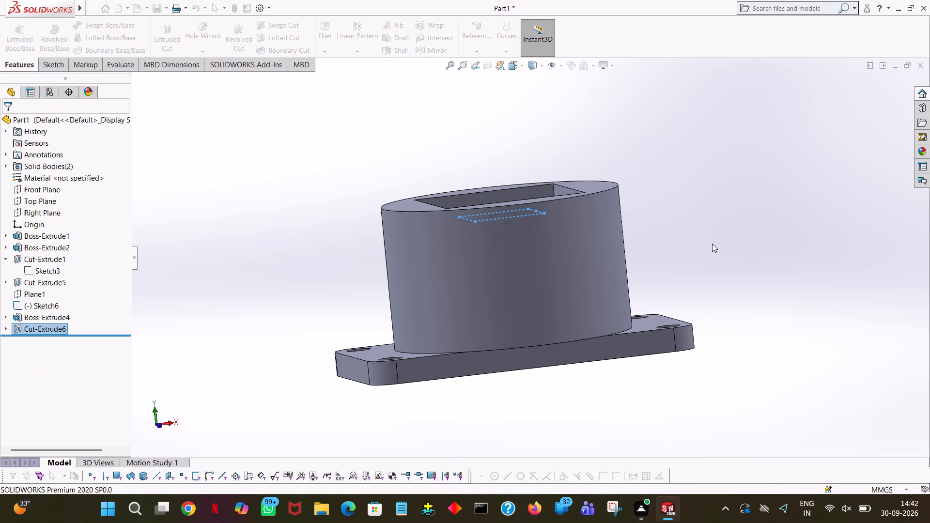
pyautogui.click(712, 244)
# Inspect the stepped square pocket and its new 30 mm square cut from several angles.
pyautogui.moveTo(727, 235); pyautogui.dragTo(752, 381, button='middle')
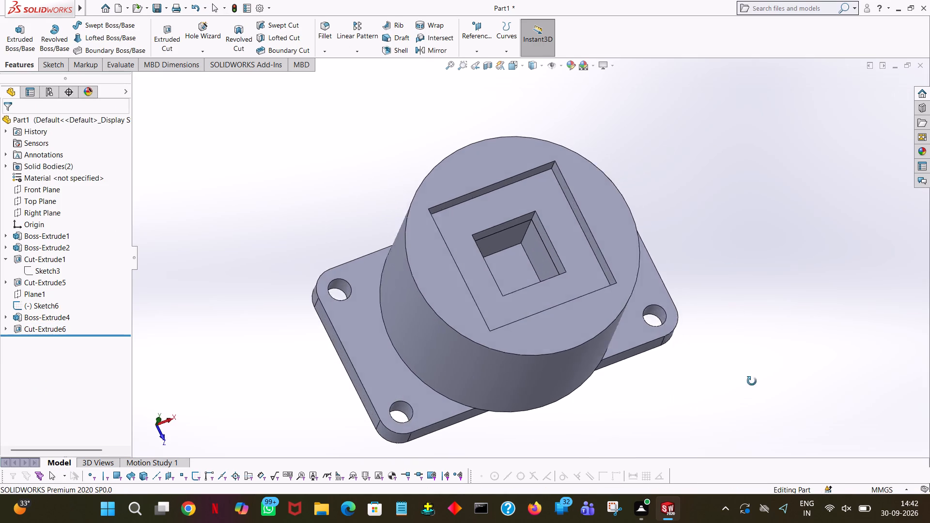
pyautogui.moveTo(752, 381); pyautogui.dragTo(697, 325, button='middle')
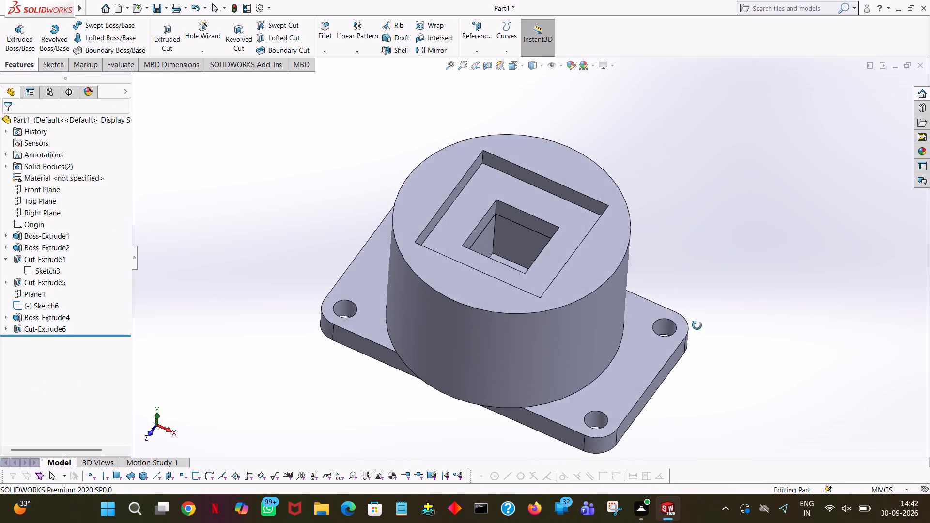
pyautogui.moveTo(697, 325); pyautogui.dragTo(733, 316, button='middle')
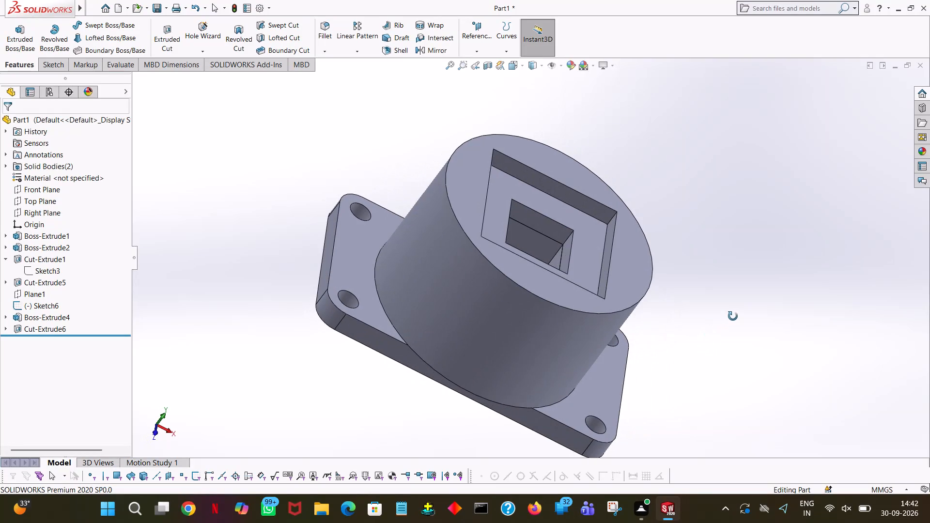
pyautogui.moveTo(733, 316); pyautogui.dragTo(759, 373, button='middle')
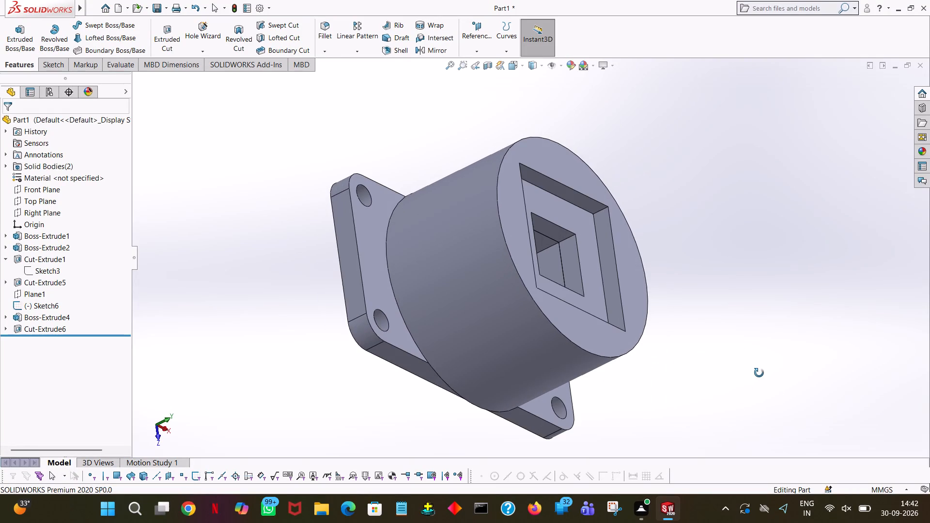
pyautogui.moveTo(759, 373); pyautogui.dragTo(709, 410, button='middle')
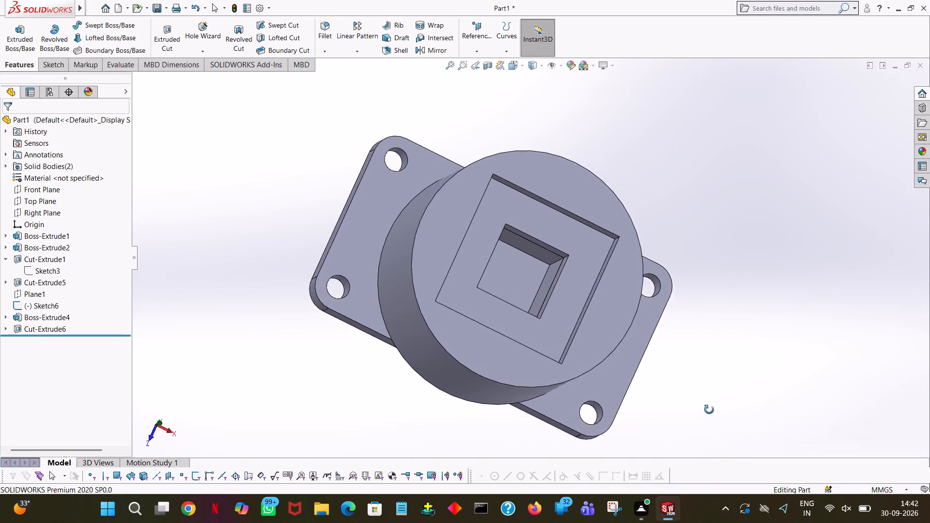
pyautogui.moveTo(709, 410); pyautogui.dragTo(712, 463, button='middle')
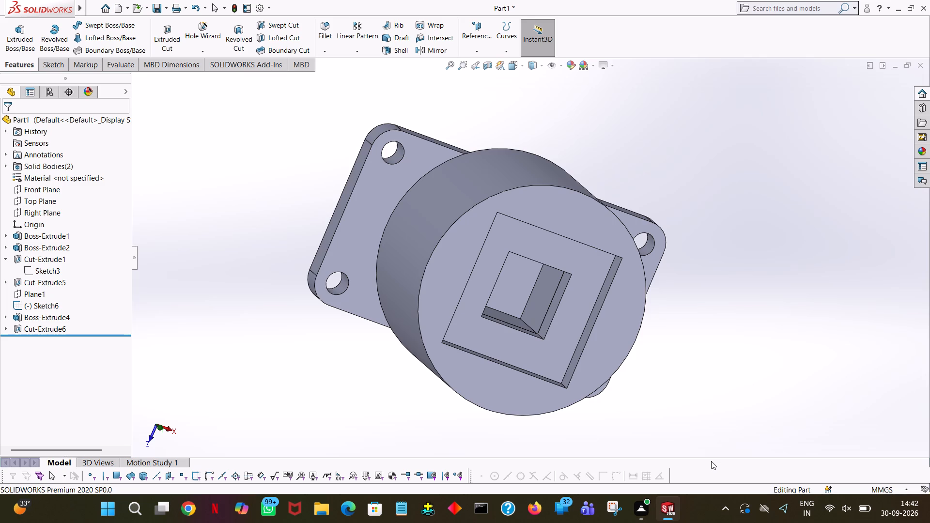
# Start an extruded-cut sketch on the stepped pocket's floor and trace the 60 mm square along its four edges.
pyautogui.click(168, 42)
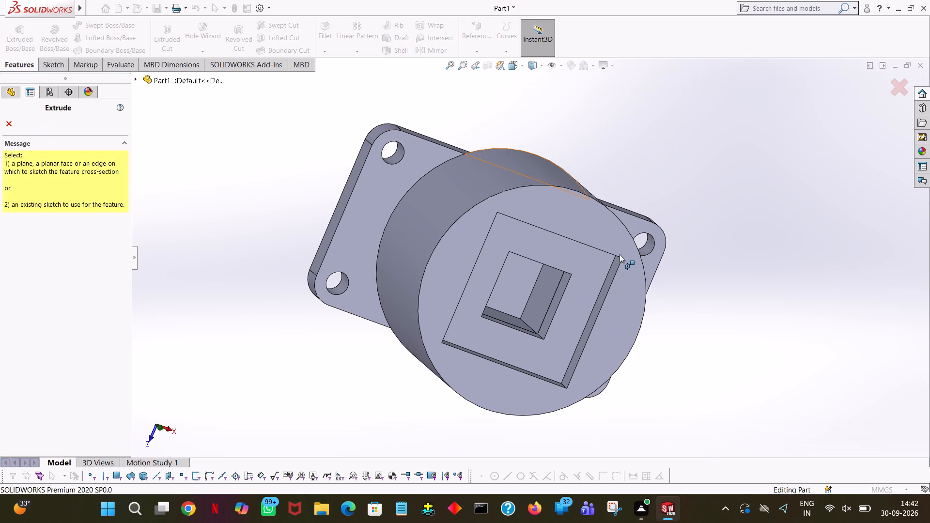
pyautogui.click(584, 267)
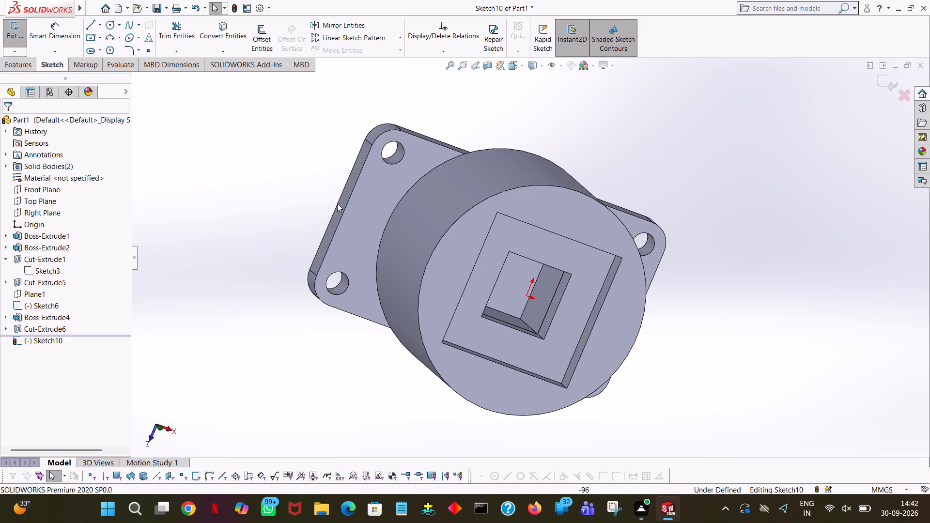
pyautogui.click(542, 68)
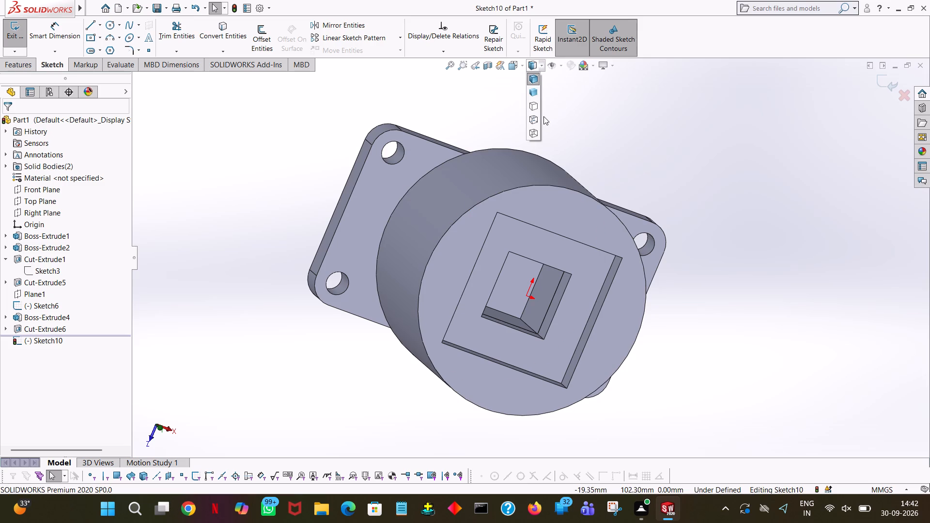
pyautogui.click(518, 64)
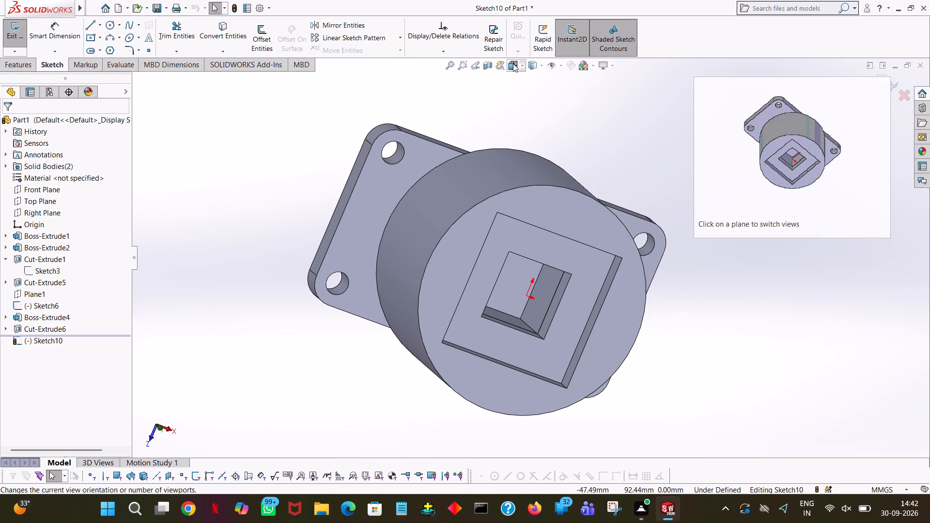
pyautogui.click(524, 67)
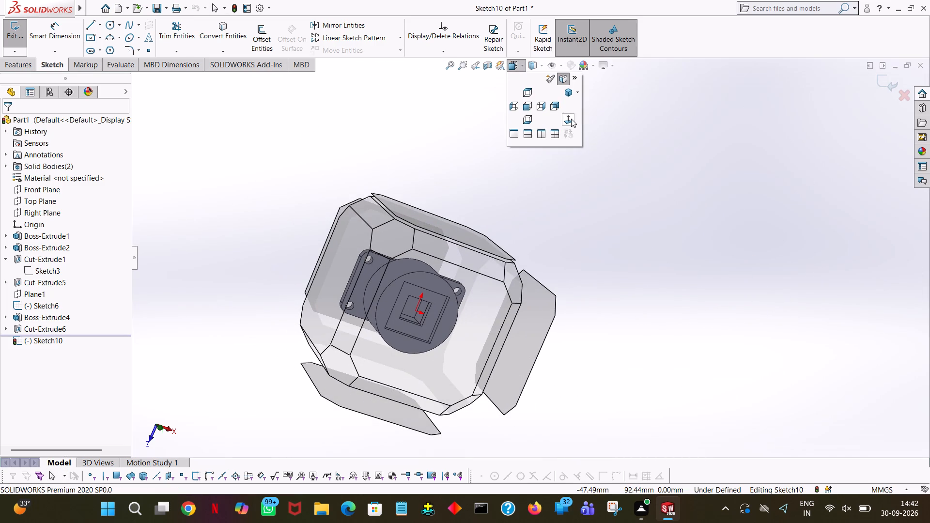
pyautogui.click(571, 119)
pyautogui.click(93, 26)
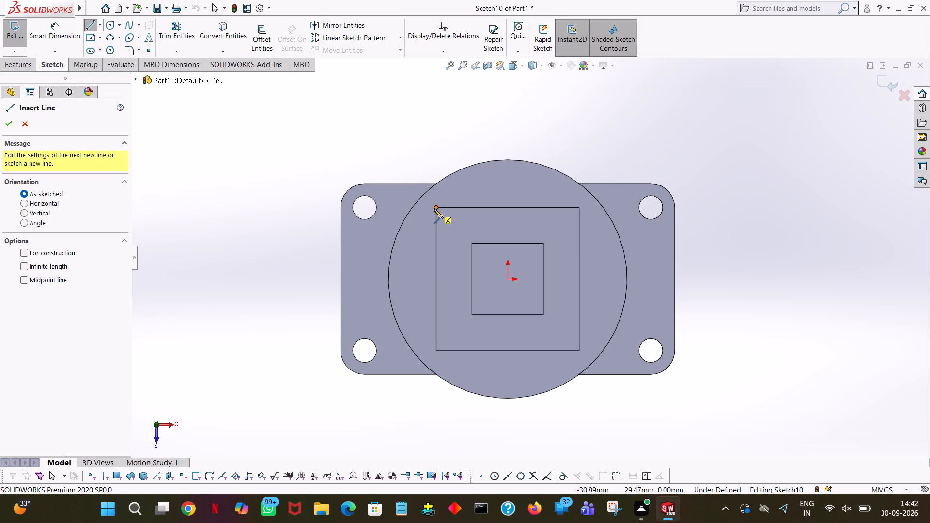
pyautogui.click(436, 207)
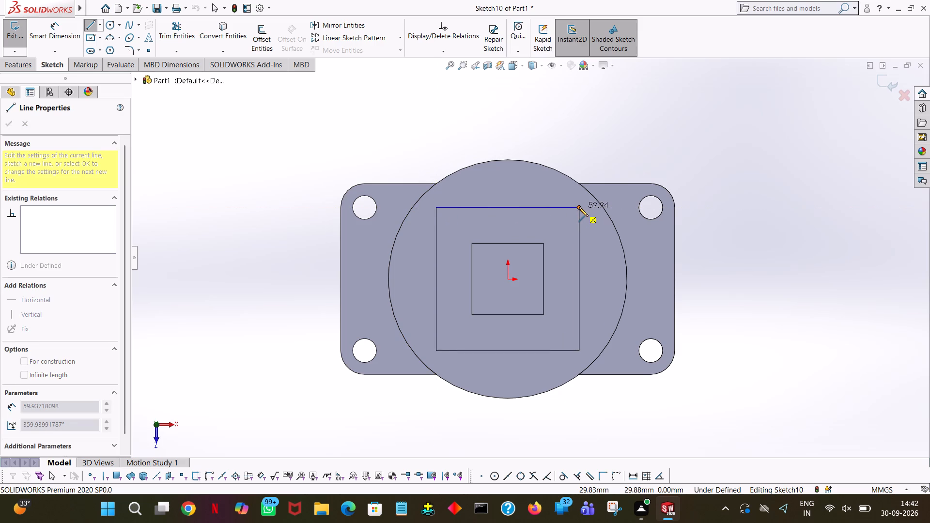
pyautogui.click(579, 207)
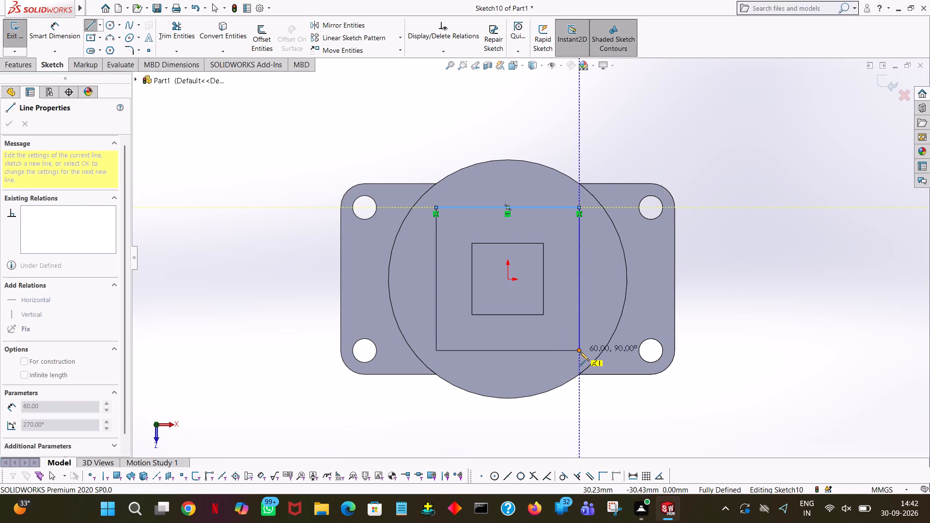
pyautogui.click(580, 352)
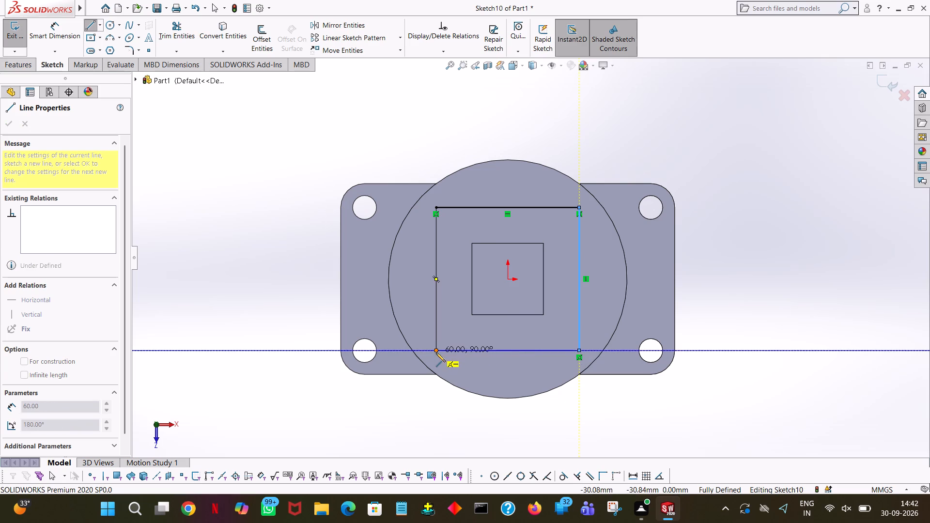
pyautogui.click(436, 352)
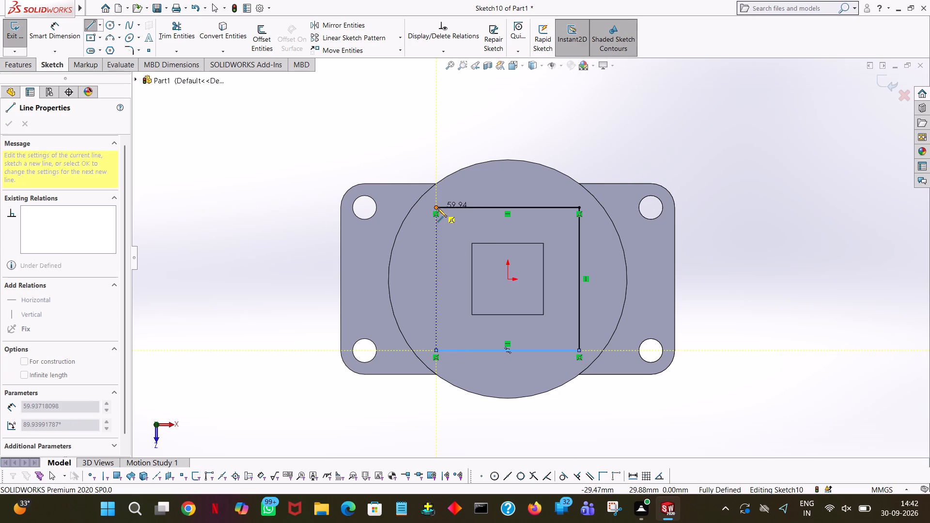
pyautogui.click(437, 208)
pyautogui.rightClick(437, 208)
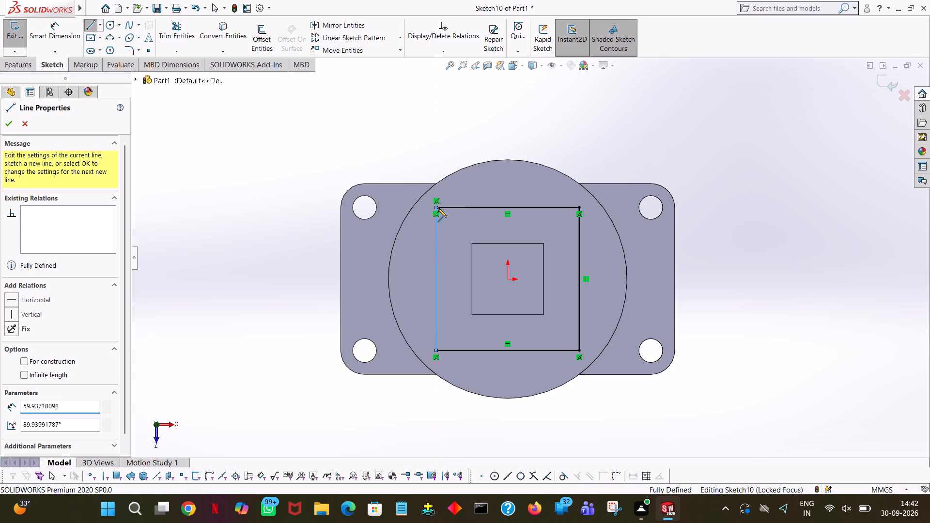
pyautogui.click(467, 215)
pyautogui.click(356, 140)
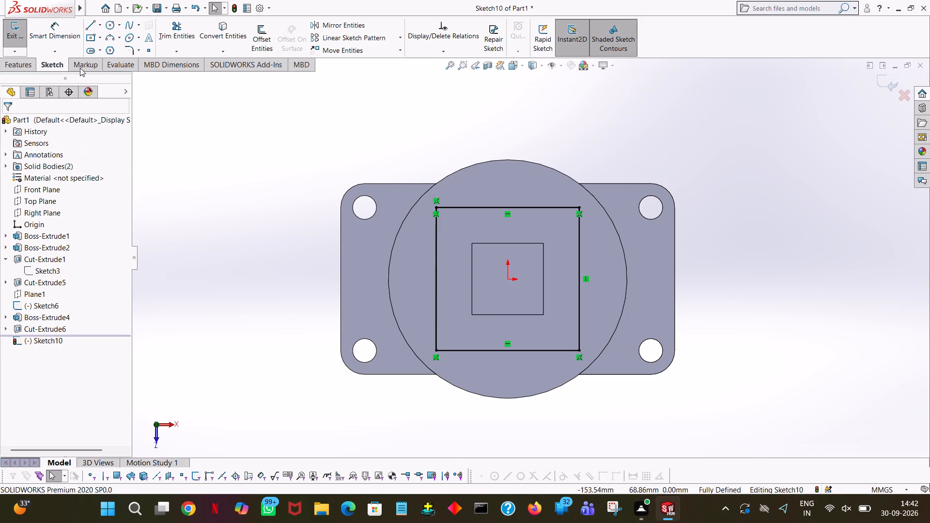
# Set up an extruded cut of the 60 mm square sketch with a blind depth of 17 mm.
pyautogui.click(12, 61)
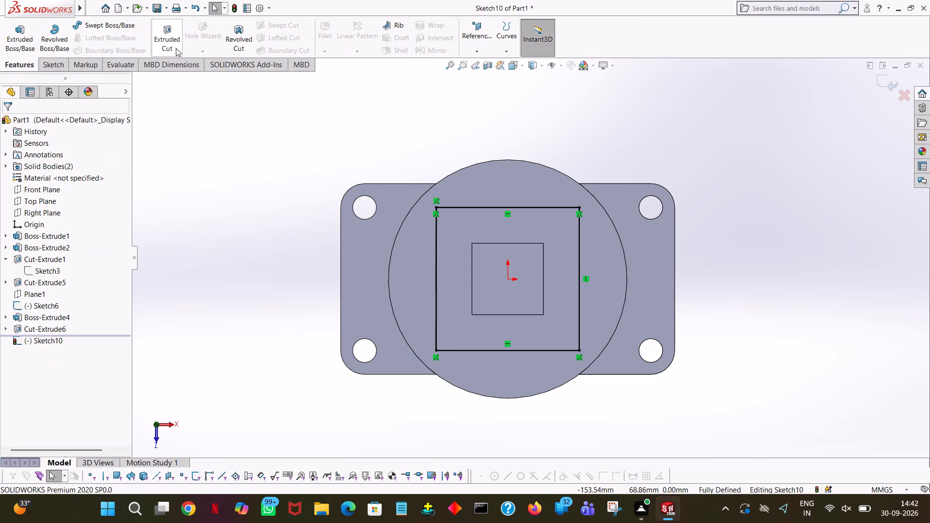
pyautogui.click(176, 48)
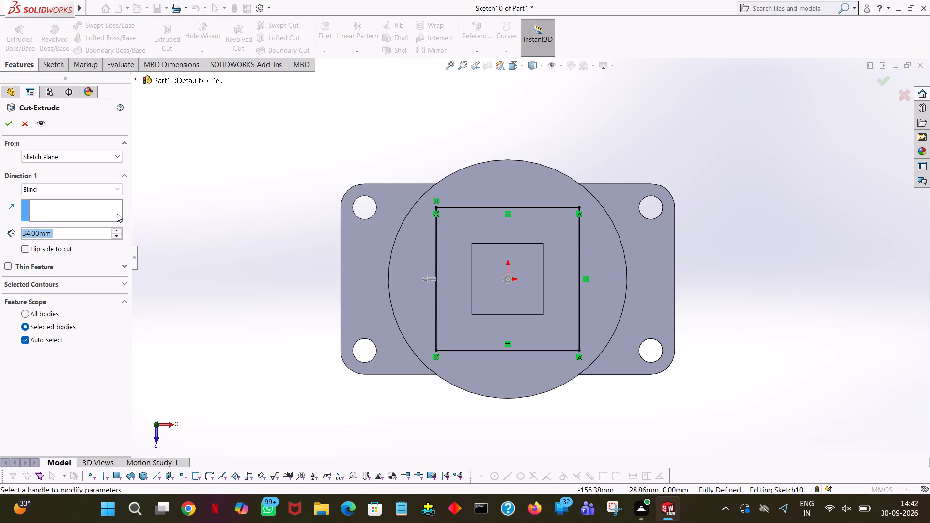
pyautogui.write('17')
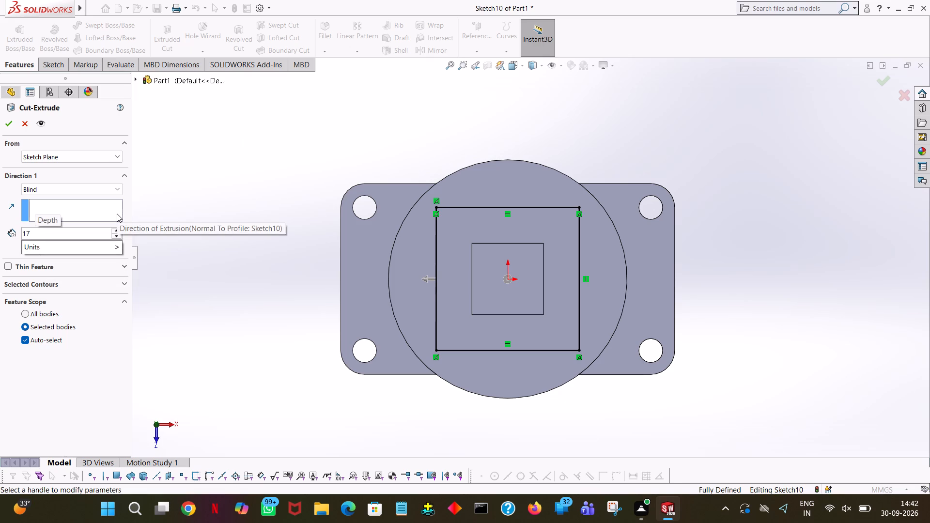
pyautogui.click(502, 257)
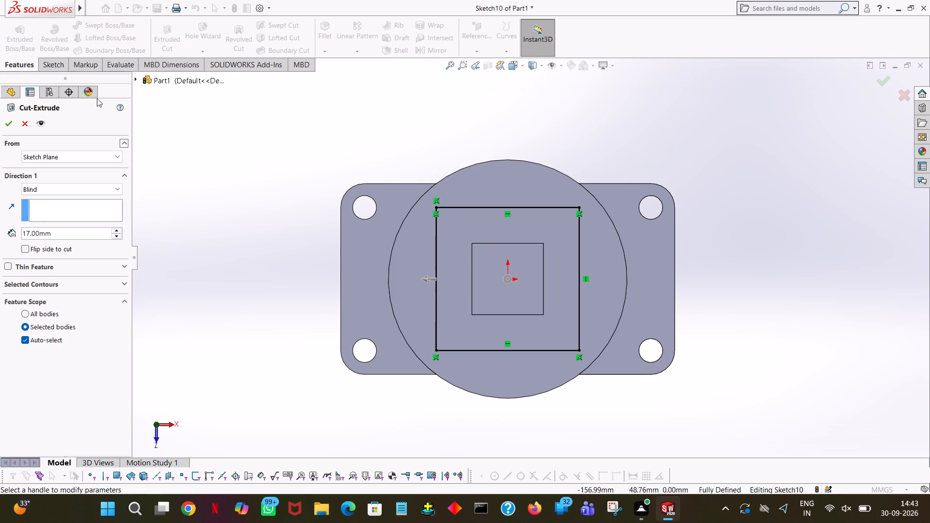
pyautogui.click(496, 264)
pyautogui.click(567, 323)
pyautogui.moveTo(628, 377); pyautogui.dragTo(624, 291, button='middle')
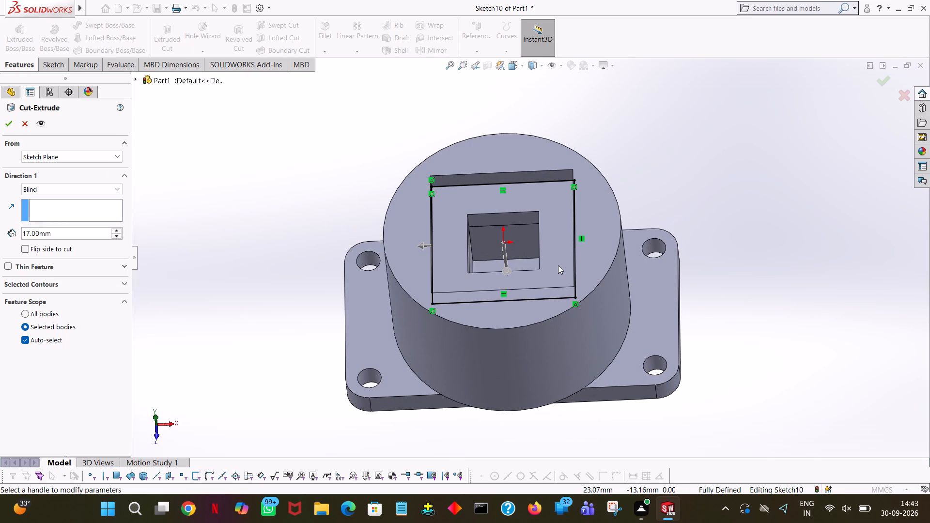
pyautogui.click(558, 265)
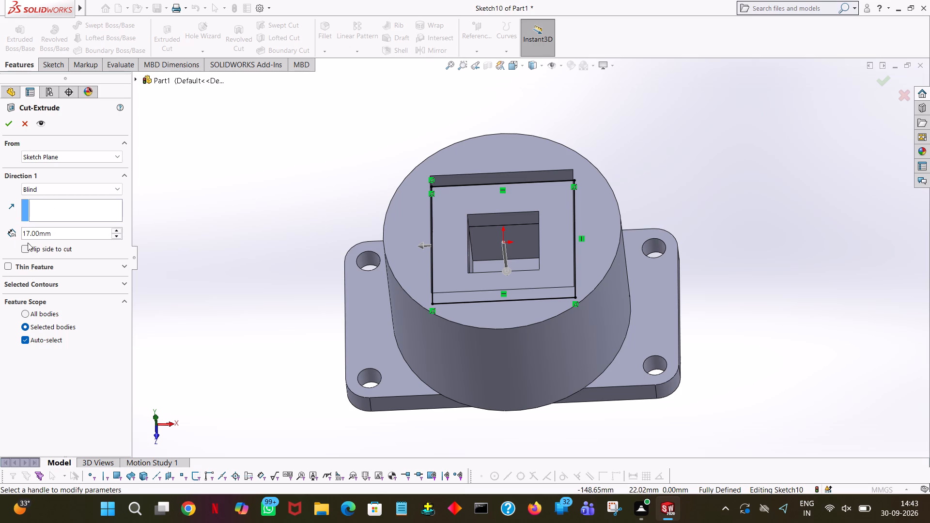
pyautogui.moveTo(253, 336); pyautogui.dragTo(237, 185, button='middle')
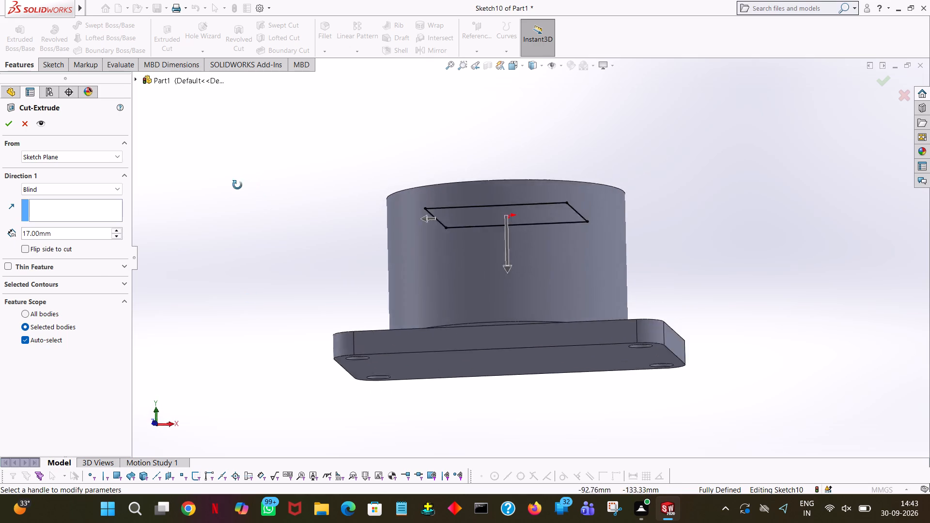
pyautogui.moveTo(237, 185); pyautogui.dragTo(257, 311, button='middle')
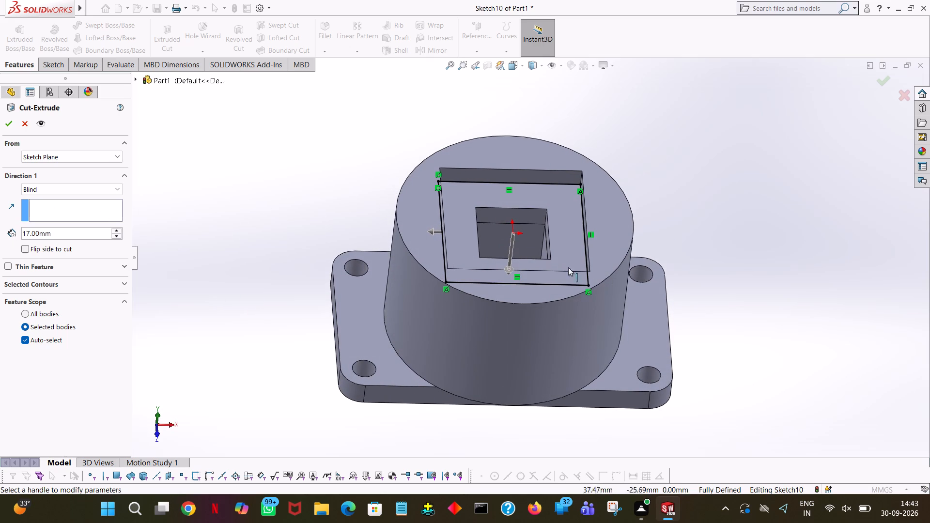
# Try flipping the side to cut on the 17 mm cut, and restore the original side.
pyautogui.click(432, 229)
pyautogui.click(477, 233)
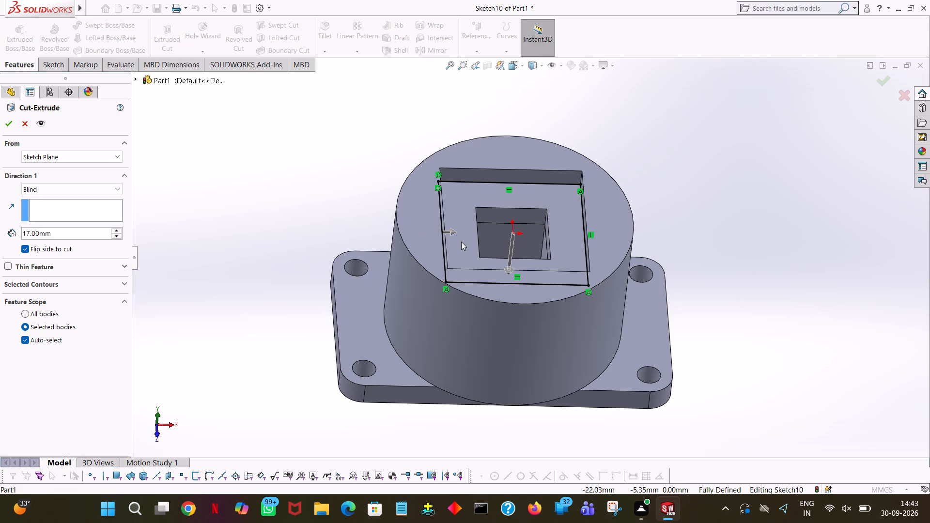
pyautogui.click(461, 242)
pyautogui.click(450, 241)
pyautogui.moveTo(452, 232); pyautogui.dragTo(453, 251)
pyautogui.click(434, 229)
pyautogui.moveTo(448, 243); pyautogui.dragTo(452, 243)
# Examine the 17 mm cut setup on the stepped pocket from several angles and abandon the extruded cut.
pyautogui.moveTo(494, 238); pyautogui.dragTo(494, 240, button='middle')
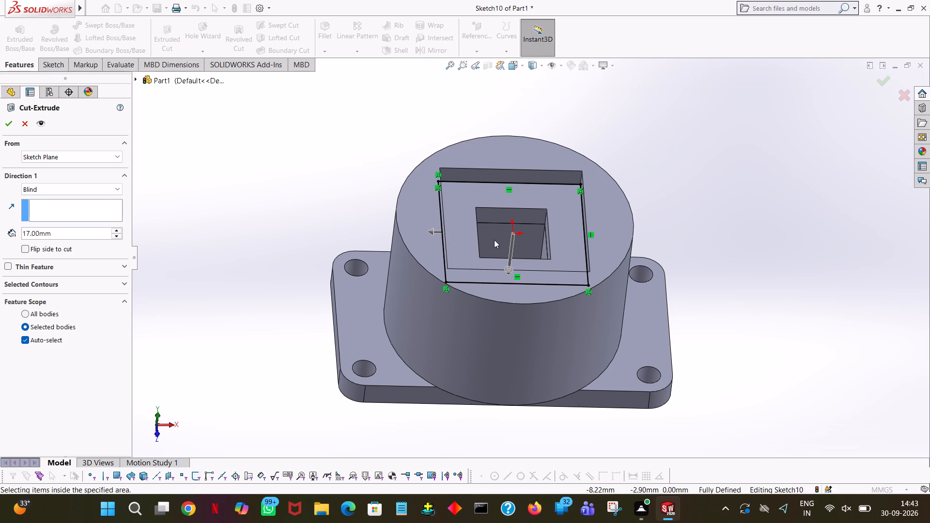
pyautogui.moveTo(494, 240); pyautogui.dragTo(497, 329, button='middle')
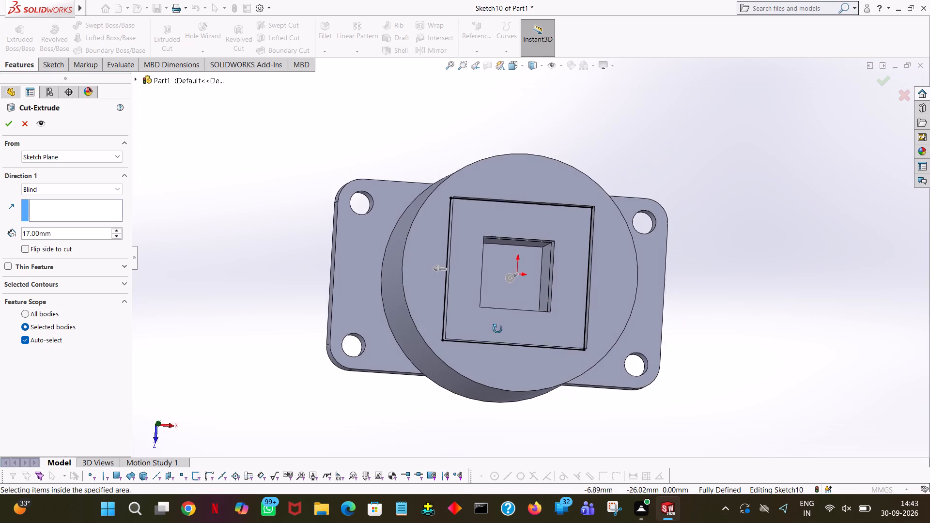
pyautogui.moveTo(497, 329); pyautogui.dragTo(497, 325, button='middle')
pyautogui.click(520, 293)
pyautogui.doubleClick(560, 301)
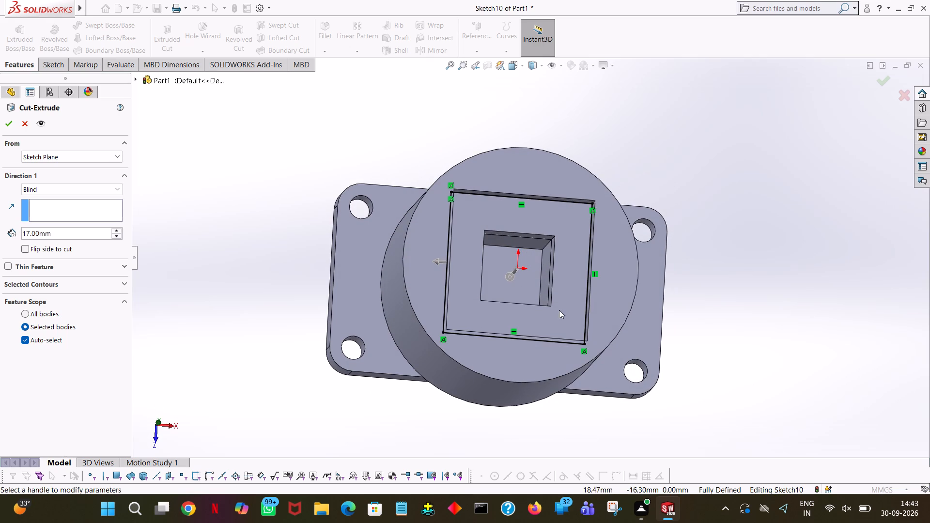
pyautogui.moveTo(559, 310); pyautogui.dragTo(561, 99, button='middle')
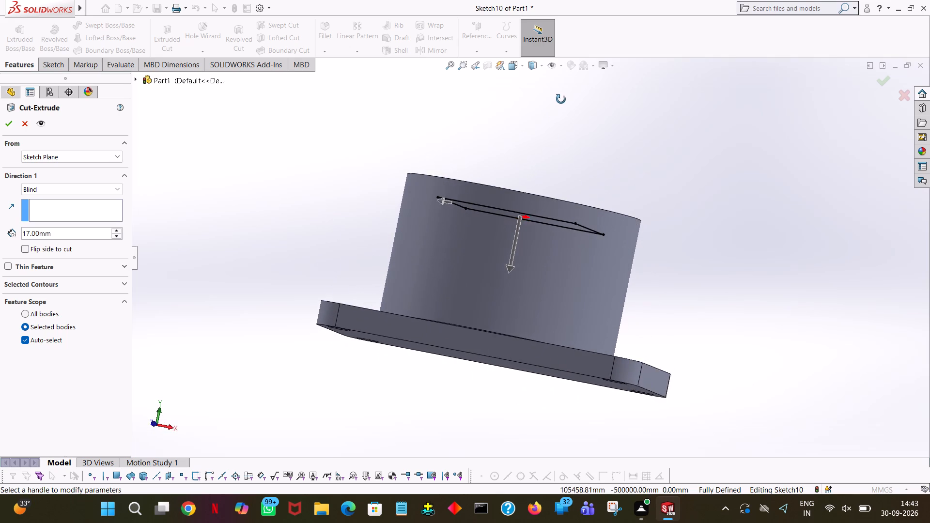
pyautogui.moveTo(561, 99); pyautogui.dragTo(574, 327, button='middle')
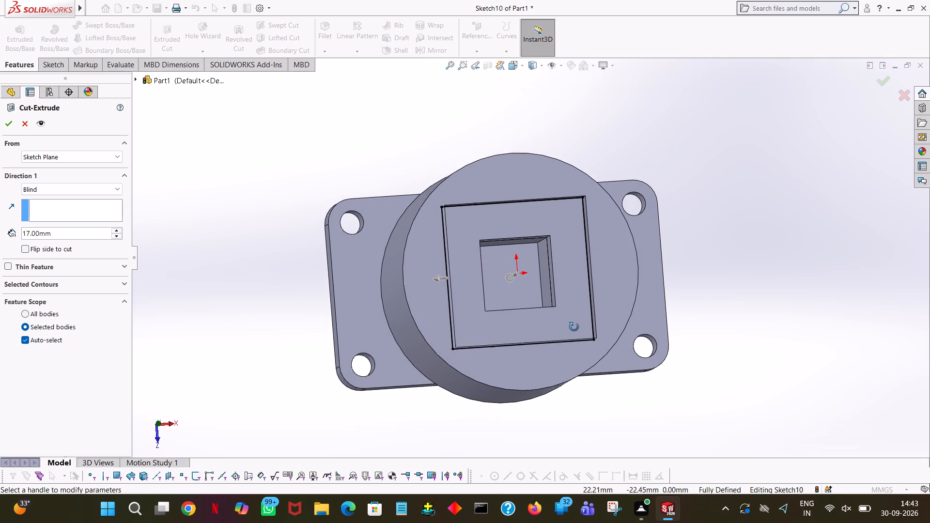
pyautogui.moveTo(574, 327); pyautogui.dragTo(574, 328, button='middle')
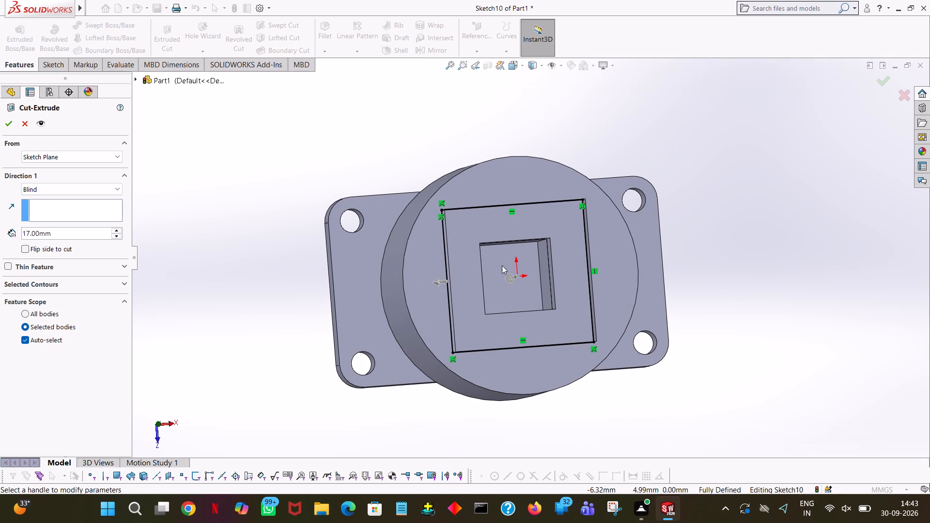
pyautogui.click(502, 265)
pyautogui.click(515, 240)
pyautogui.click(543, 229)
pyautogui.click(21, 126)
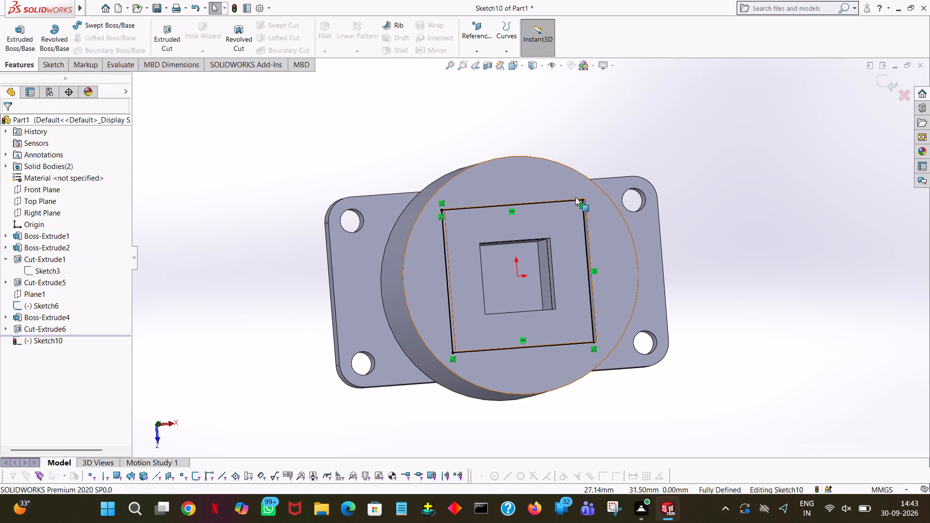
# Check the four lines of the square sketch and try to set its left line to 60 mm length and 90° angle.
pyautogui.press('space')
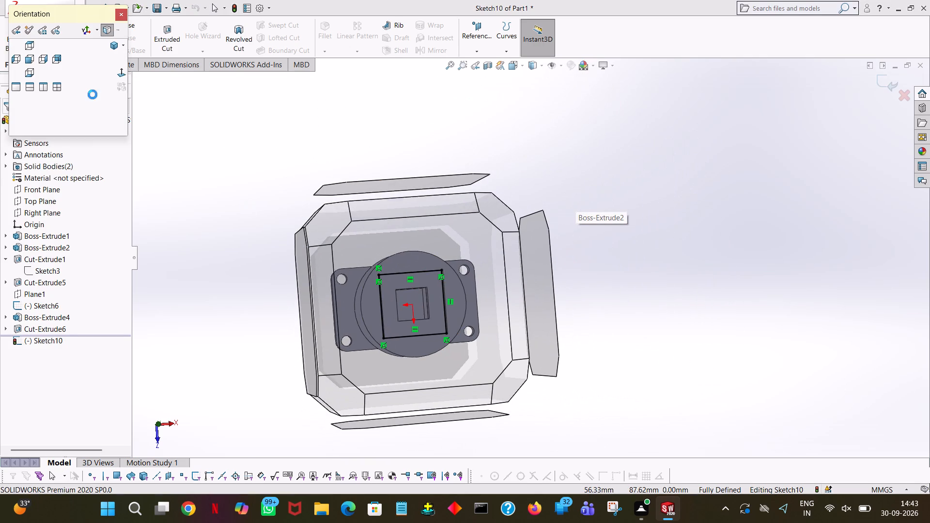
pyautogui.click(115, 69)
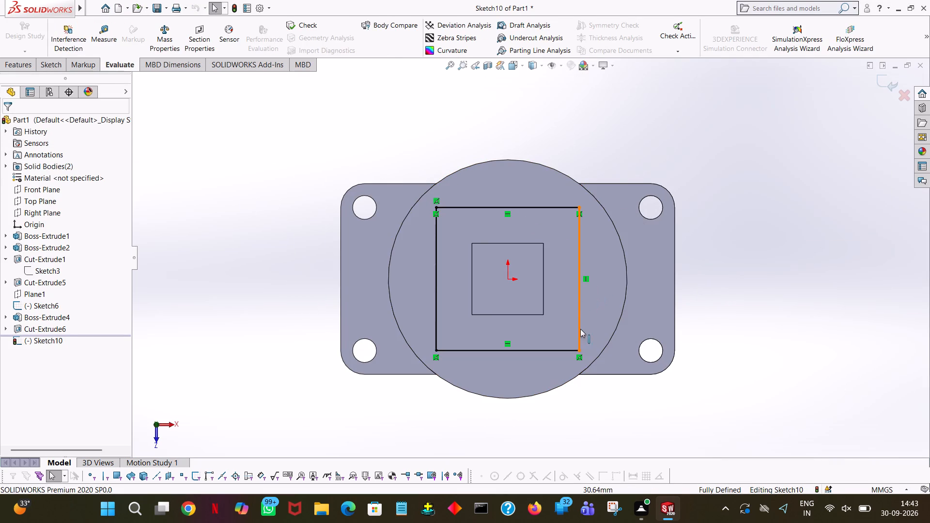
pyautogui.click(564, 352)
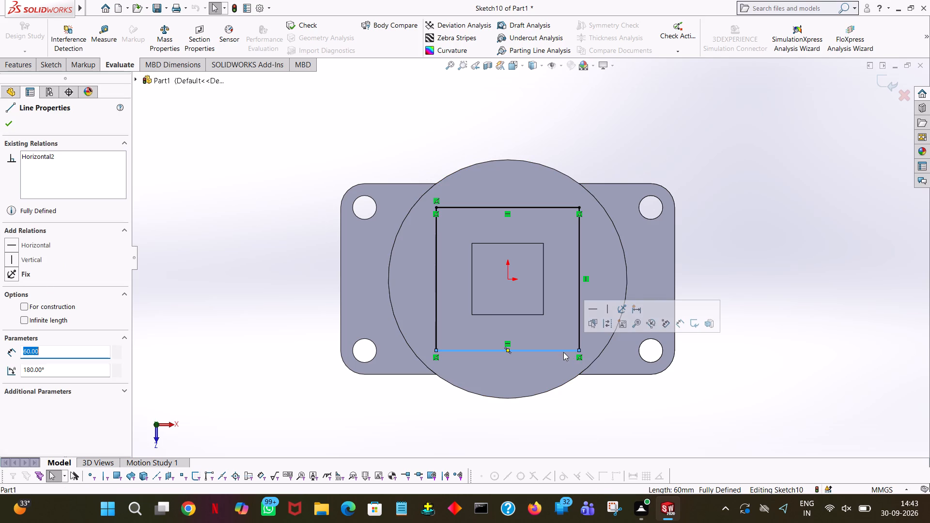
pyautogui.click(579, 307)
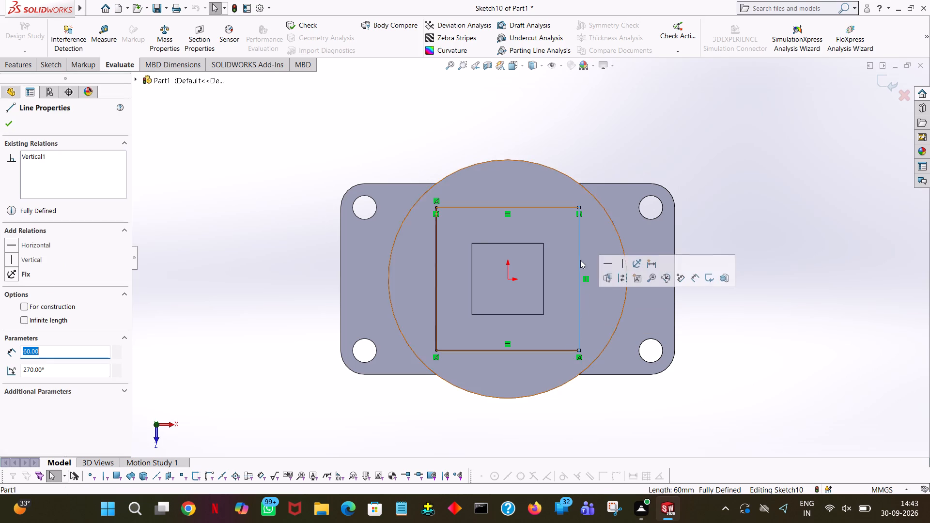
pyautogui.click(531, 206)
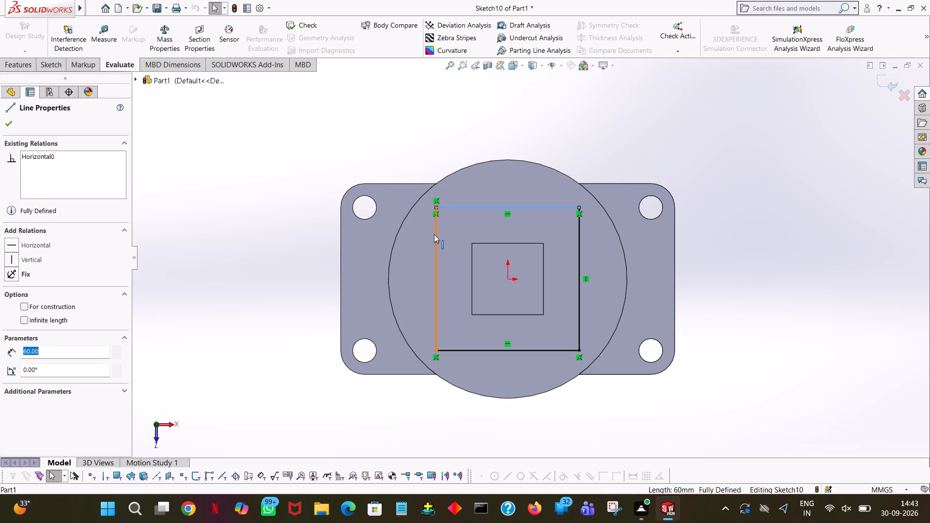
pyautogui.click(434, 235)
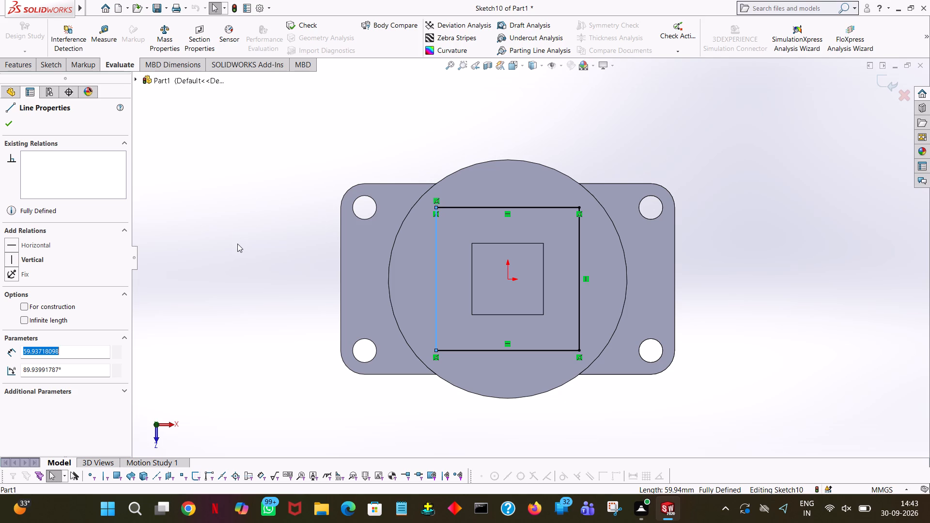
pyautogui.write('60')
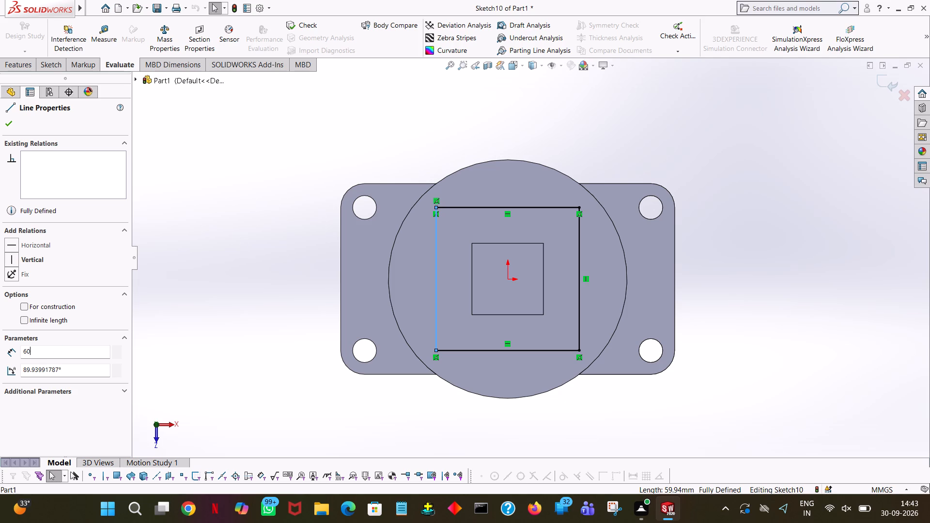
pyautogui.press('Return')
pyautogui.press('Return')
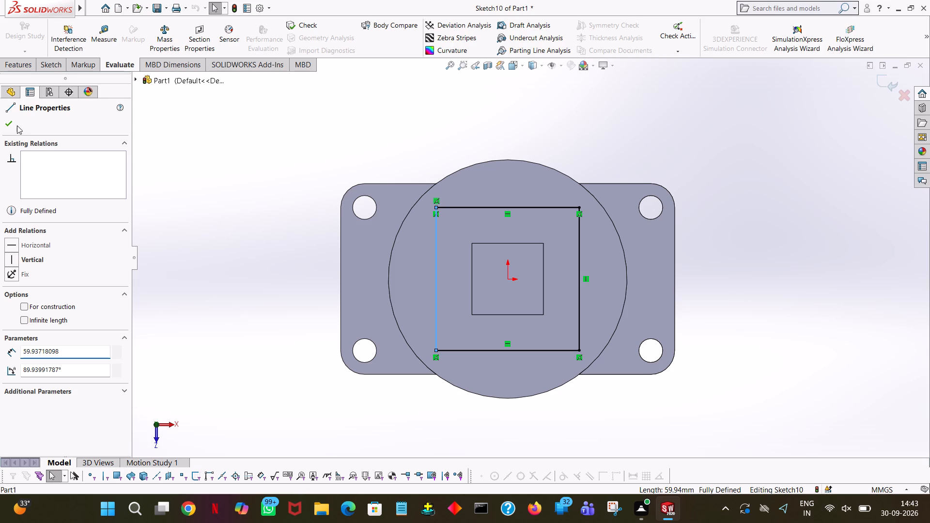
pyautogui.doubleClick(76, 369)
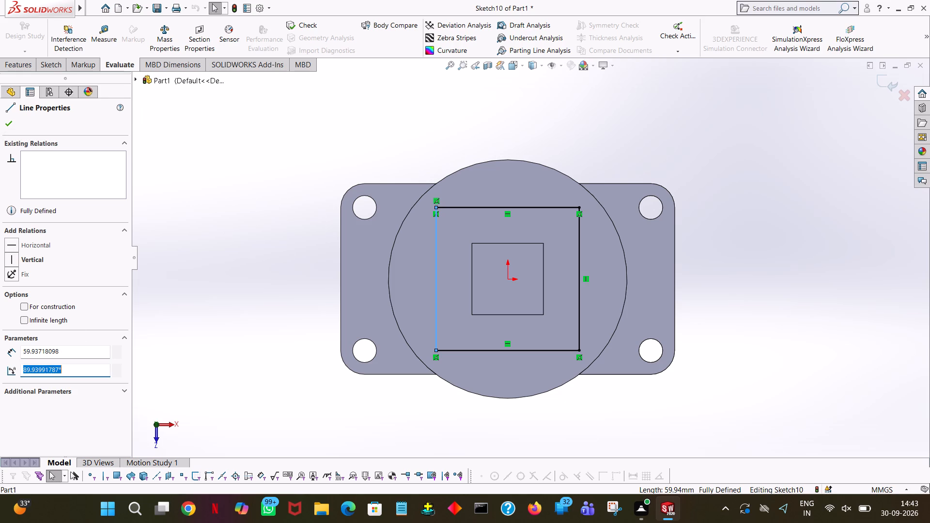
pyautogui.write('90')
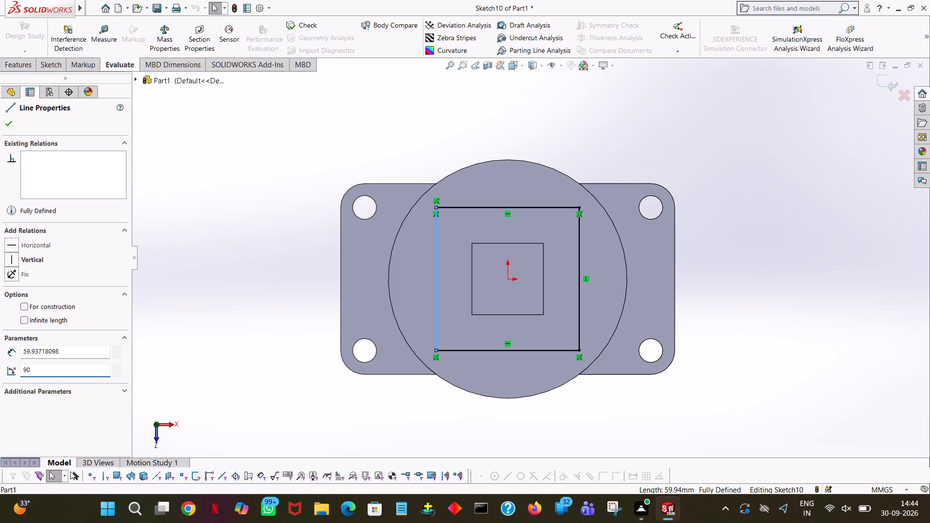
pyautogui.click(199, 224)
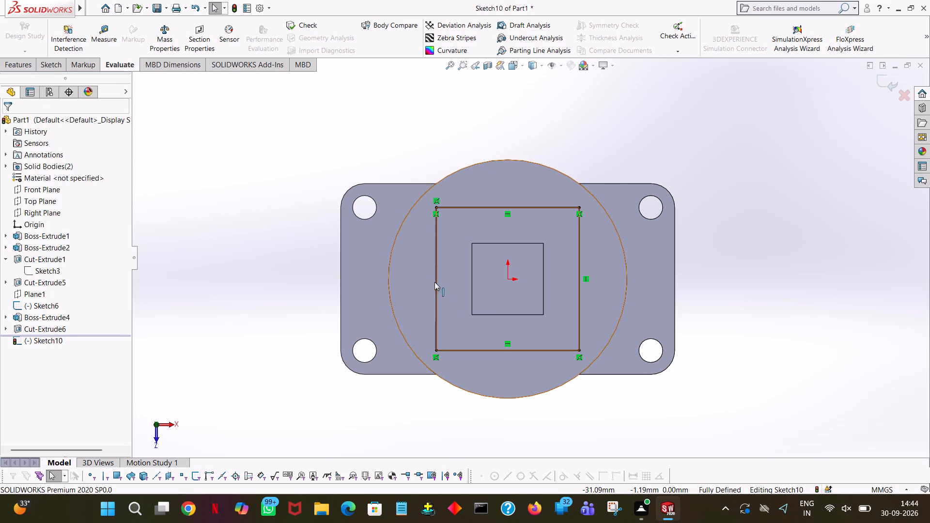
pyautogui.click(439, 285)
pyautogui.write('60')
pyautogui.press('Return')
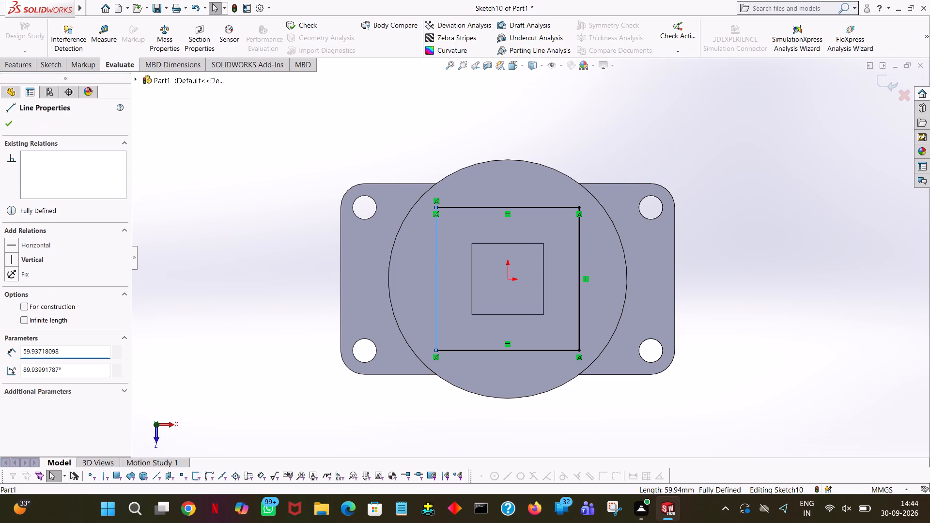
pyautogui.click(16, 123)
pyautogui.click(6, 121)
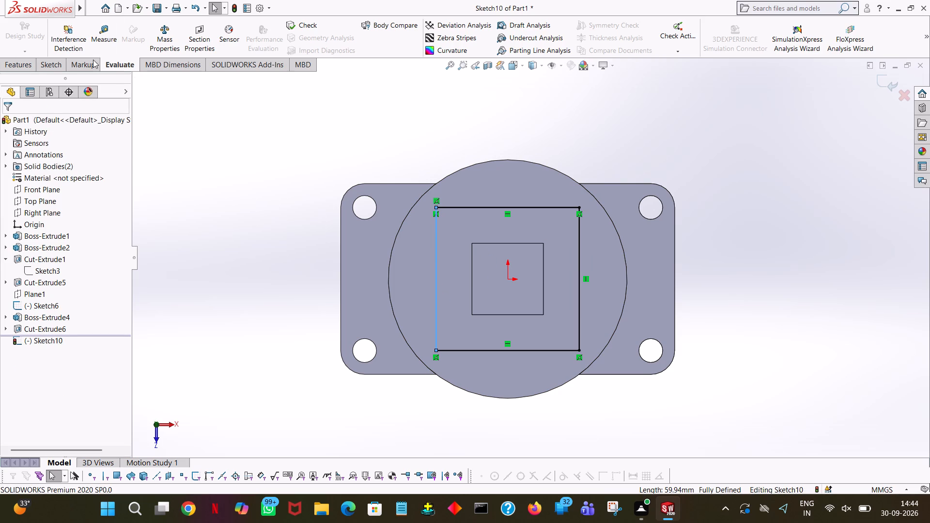
# Trim away the slightly slanted left line of the square sketch.
pyautogui.click(62, 62)
pyautogui.click(162, 32)
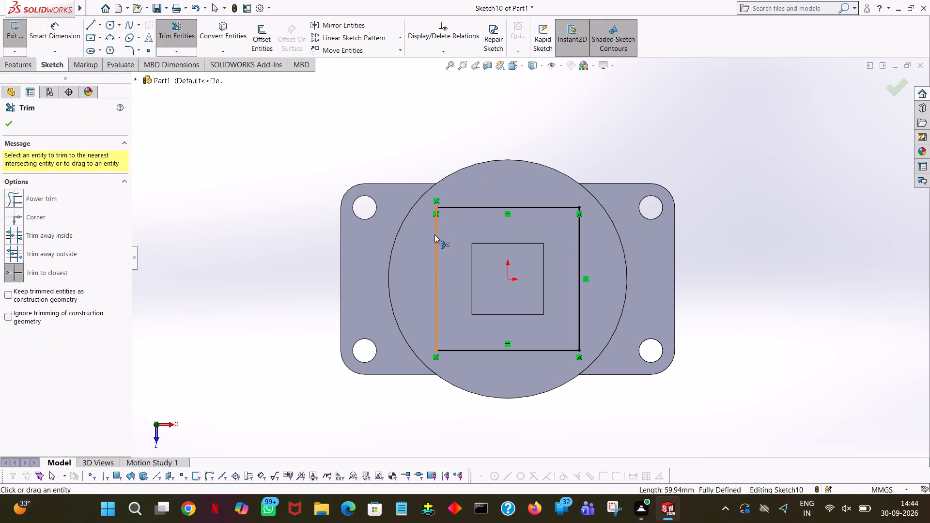
pyautogui.click(434, 234)
pyautogui.click(13, 127)
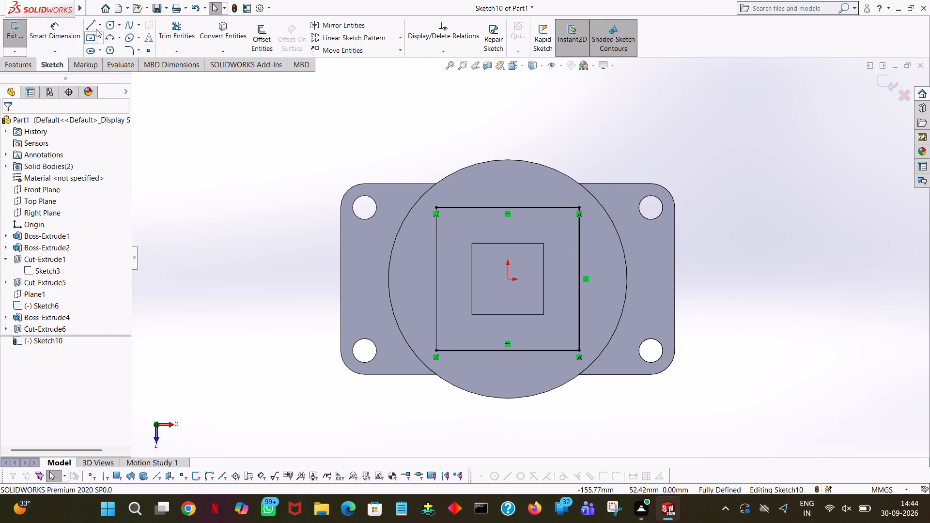
# Close the square with a vertical 60 mm line between its two left corners, and check the other three sides.
pyautogui.click(88, 26)
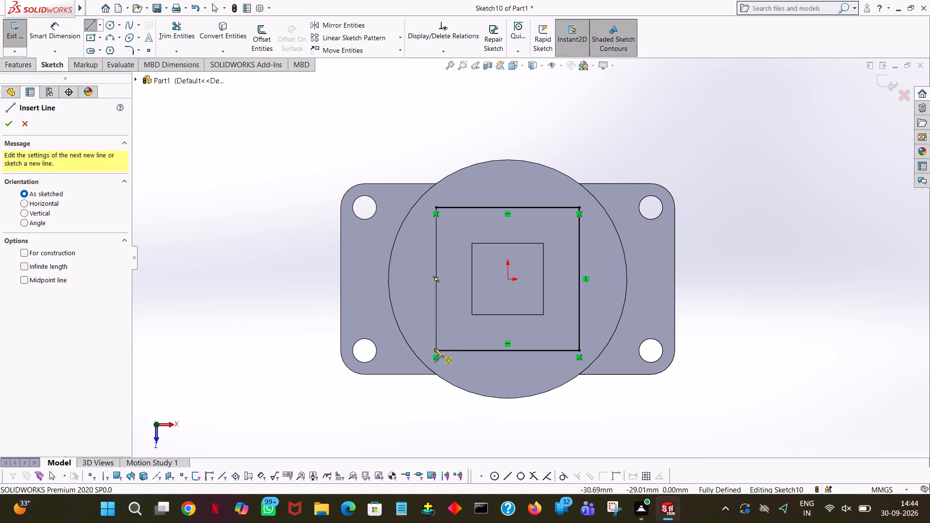
pyautogui.click(435, 351)
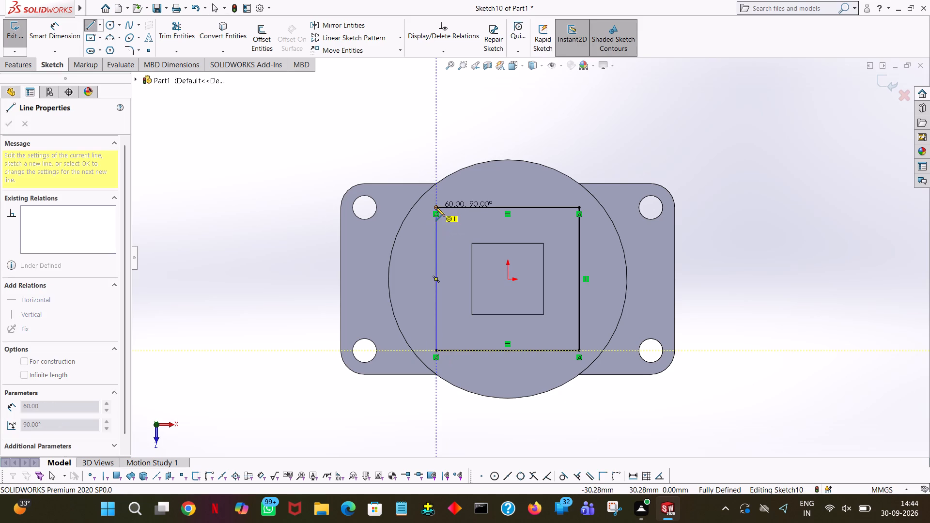
pyautogui.click(435, 207)
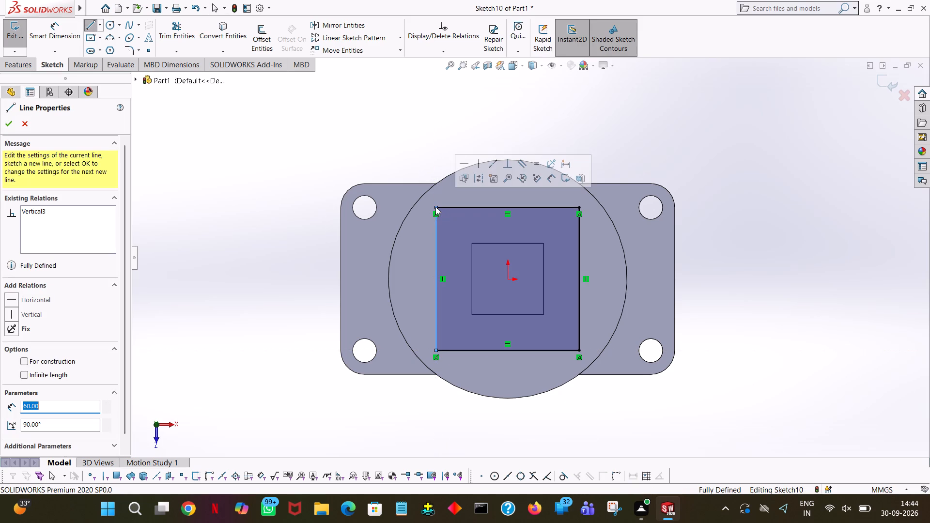
pyautogui.rightClick(435, 207)
pyautogui.click(466, 213)
pyautogui.click(477, 208)
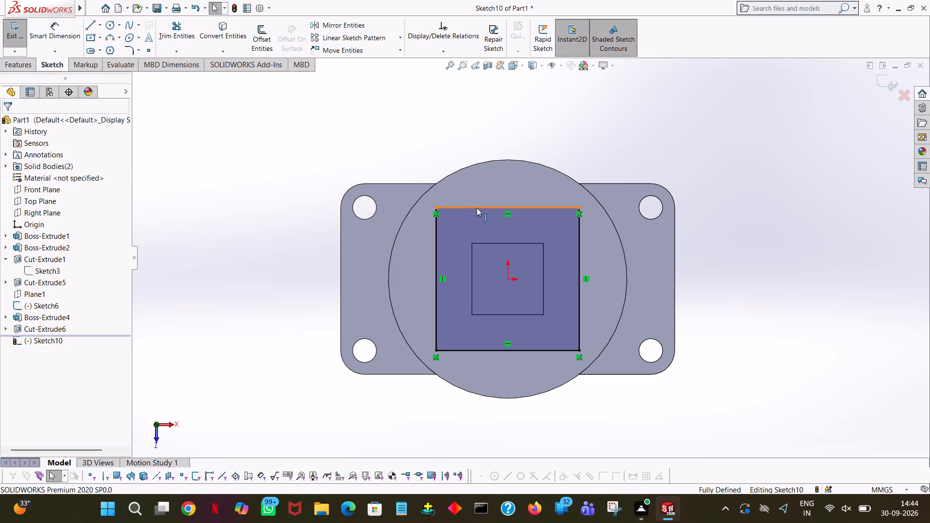
pyautogui.click(580, 275)
pyautogui.click(512, 351)
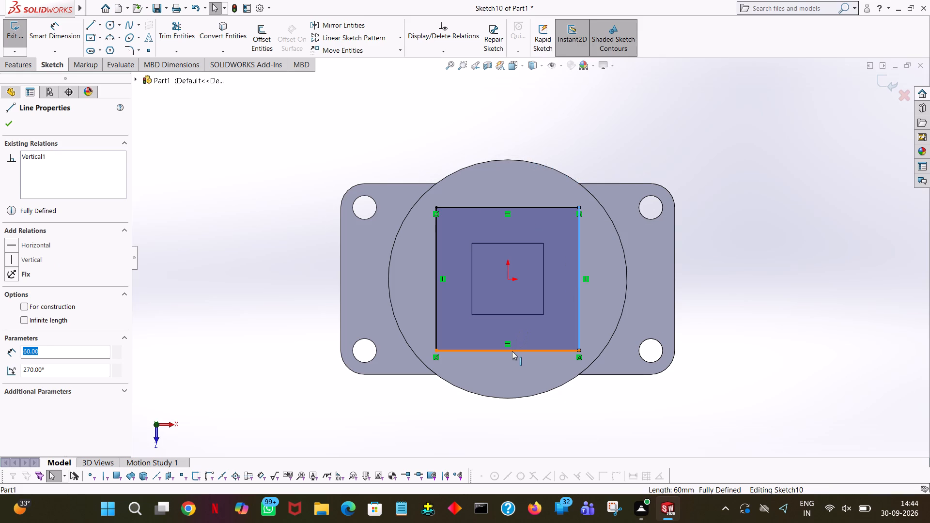
pyautogui.click(8, 125)
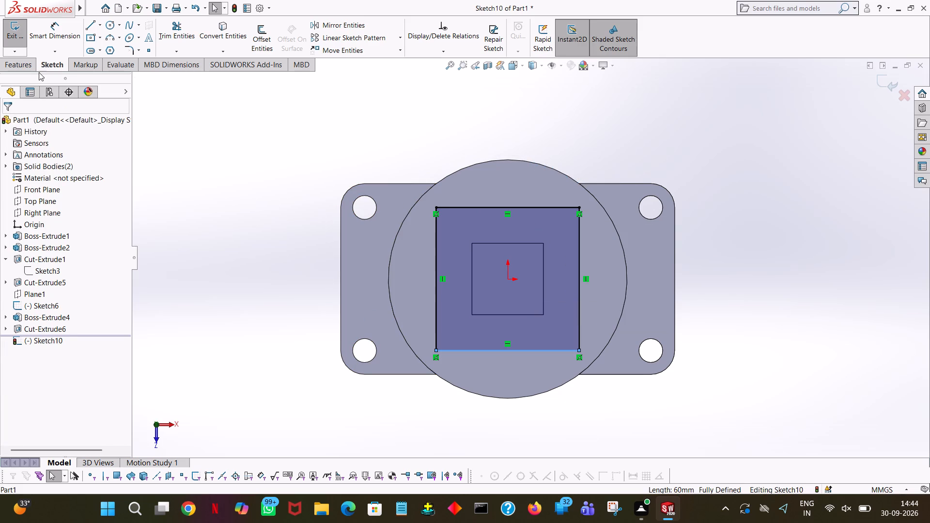
# Extrude-cut the closed 60 mm square sketch into the cylinder with a blind depth of 17 mm.
pyautogui.click(24, 70)
pyautogui.click(163, 38)
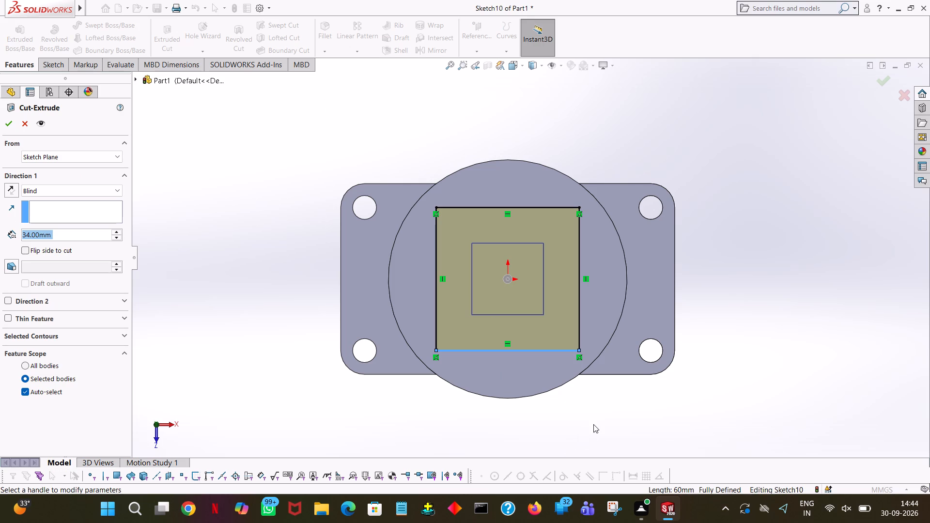
pyautogui.moveTo(593, 424); pyautogui.dragTo(617, 263, button='middle')
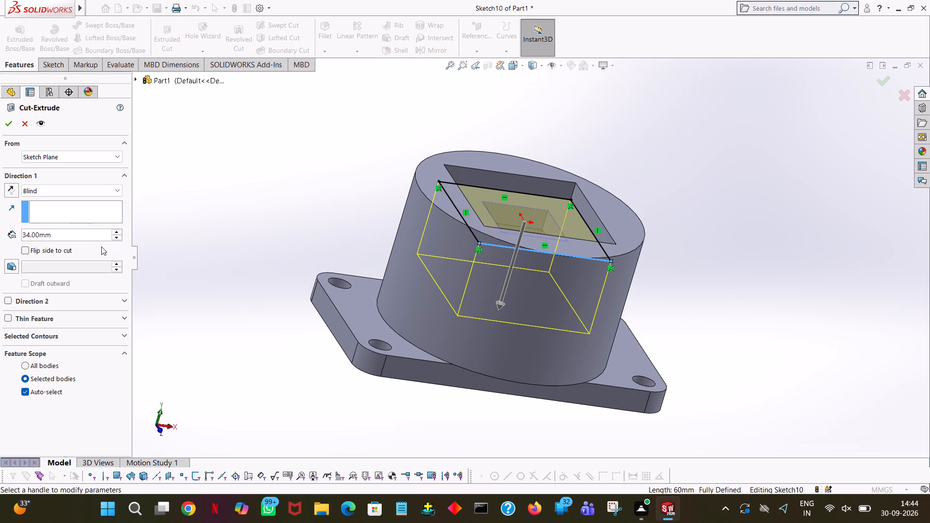
pyautogui.doubleClick(89, 235)
pyautogui.write('17')
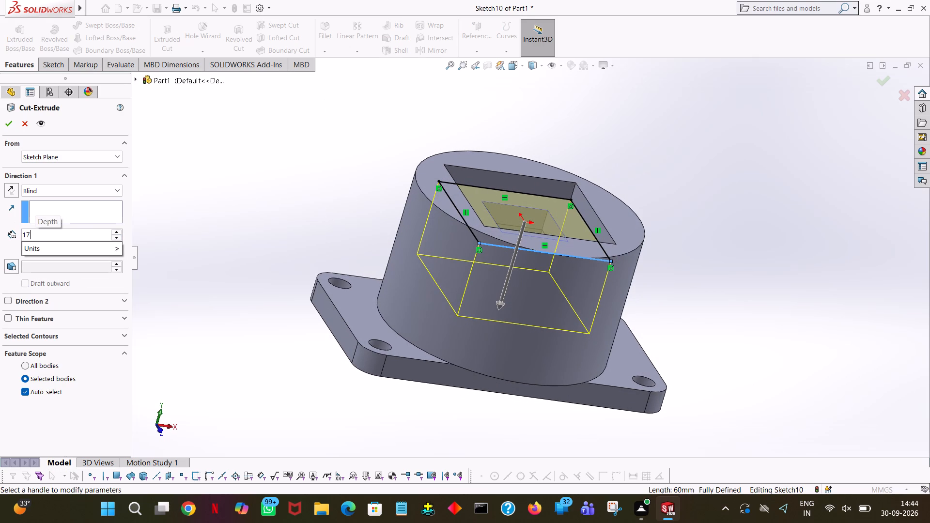
pyautogui.click(240, 193)
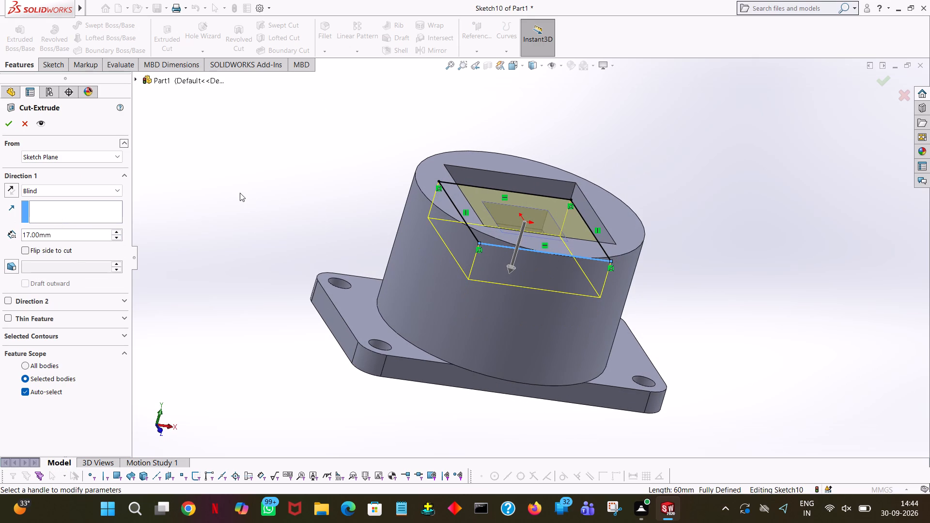
pyautogui.click(3, 118)
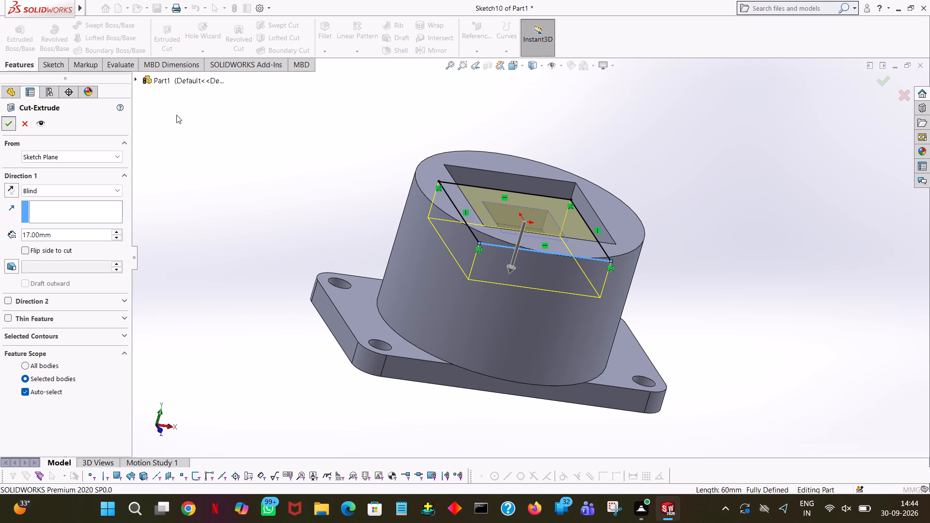
pyautogui.click(200, 120)
pyautogui.moveTo(201, 120); pyautogui.dragTo(205, 268, button='middle')
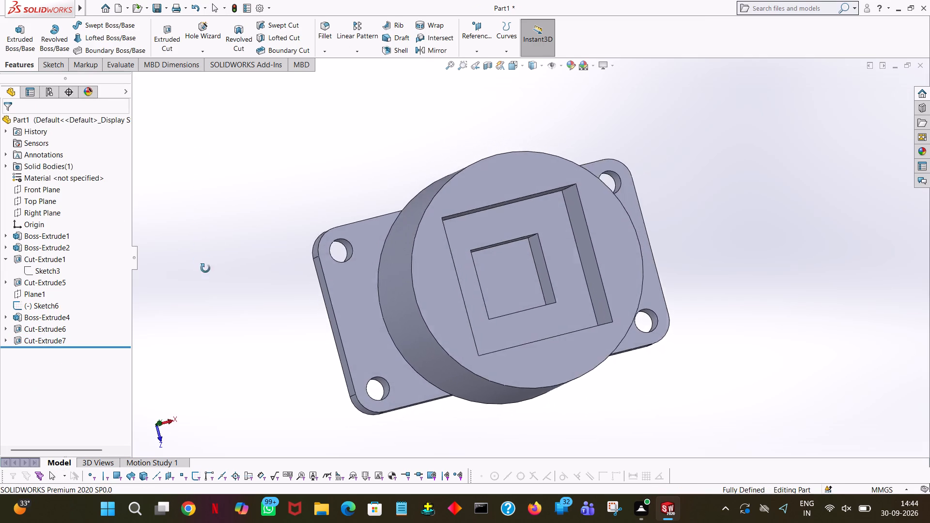
# Examine the block from above, below and the sides, checking the stepped square pocket and the holed base.
pyautogui.moveTo(205, 268); pyautogui.dragTo(196, 140, button='middle')
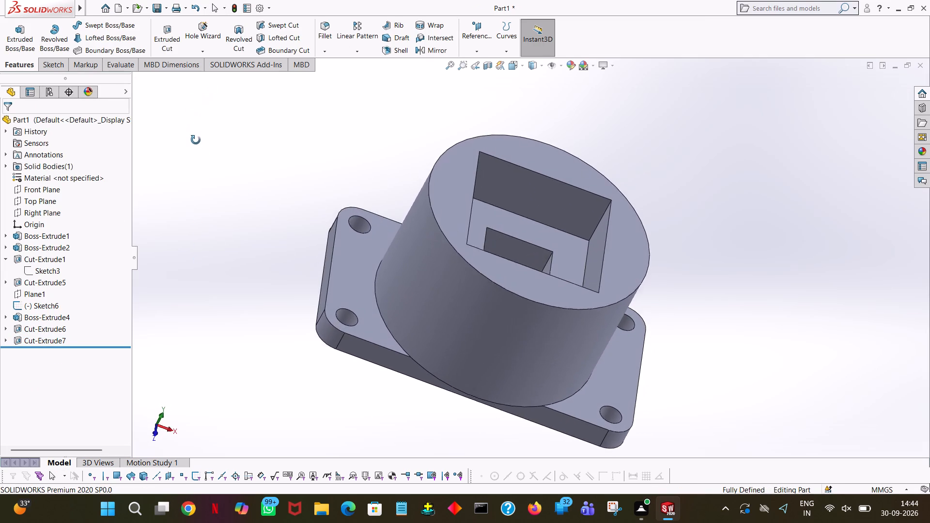
pyautogui.moveTo(196, 140); pyautogui.dragTo(187, 201, button='middle')
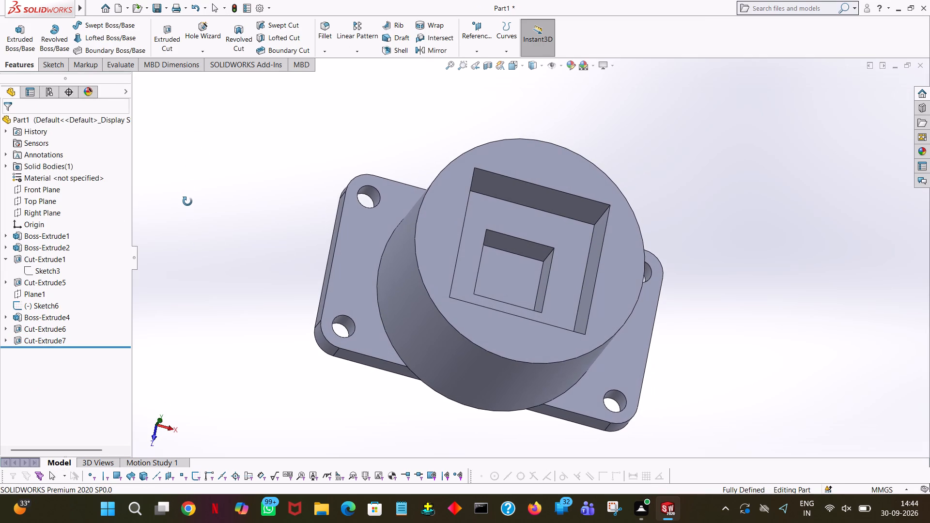
pyautogui.moveTo(187, 201); pyautogui.dragTo(294, 256, button='middle')
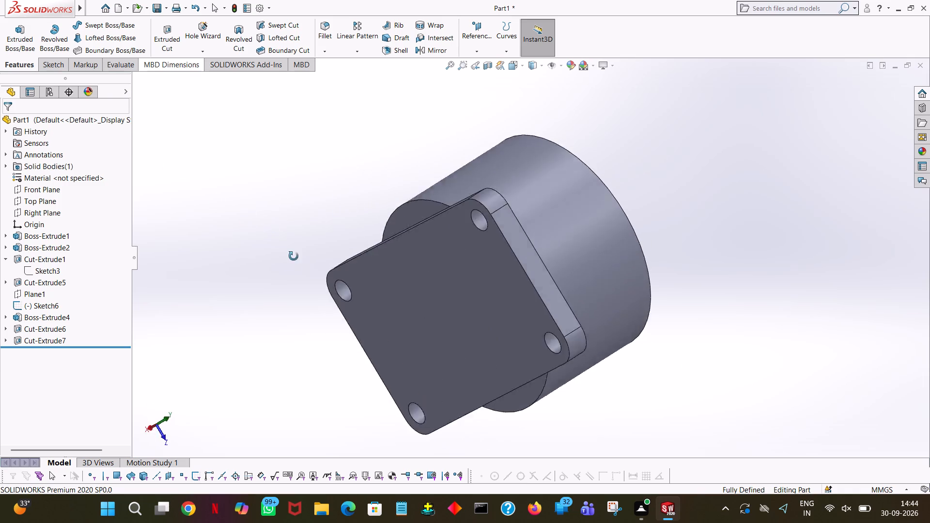
pyautogui.moveTo(294, 256); pyautogui.dragTo(165, 339, button='middle')
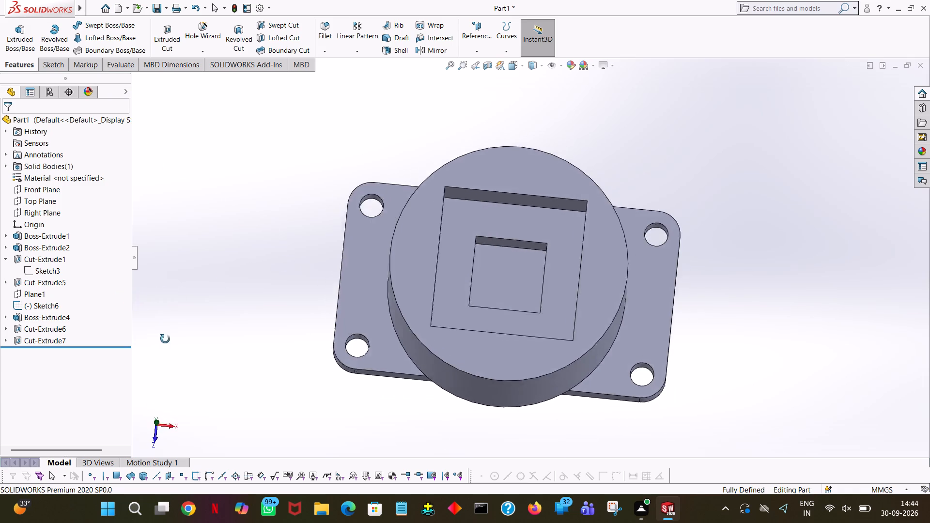
pyautogui.moveTo(165, 339); pyautogui.dragTo(182, 209, button='middle')
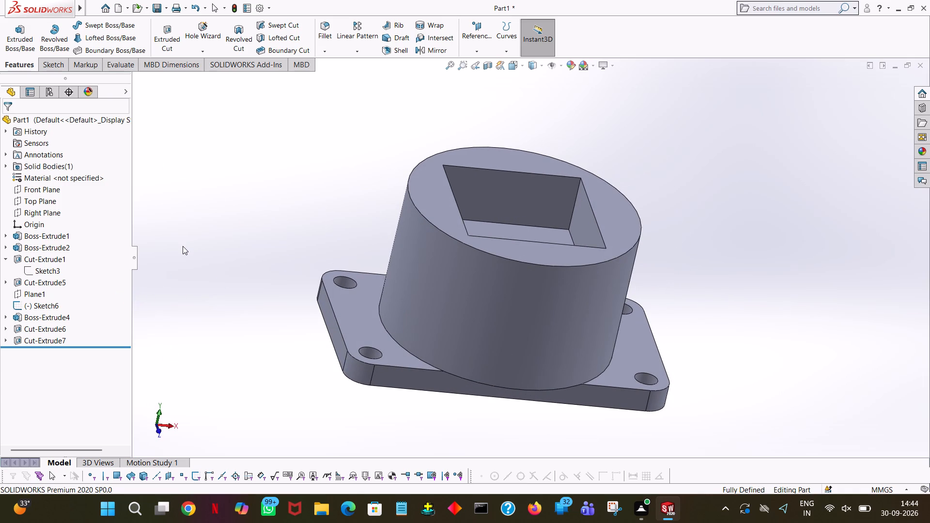
pyautogui.moveTo(202, 324); pyautogui.dragTo(207, 351, button='middle')
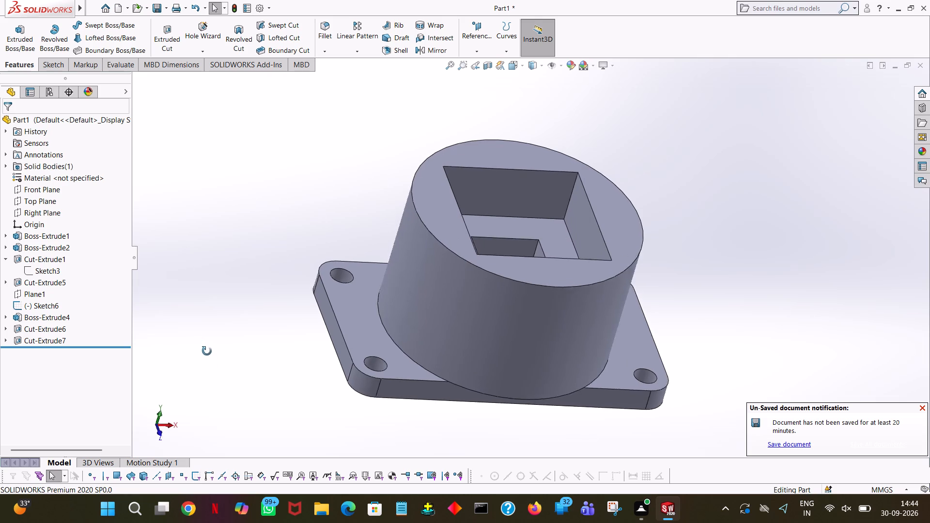
pyautogui.moveTo(207, 351); pyautogui.dragTo(194, 360, button='middle')
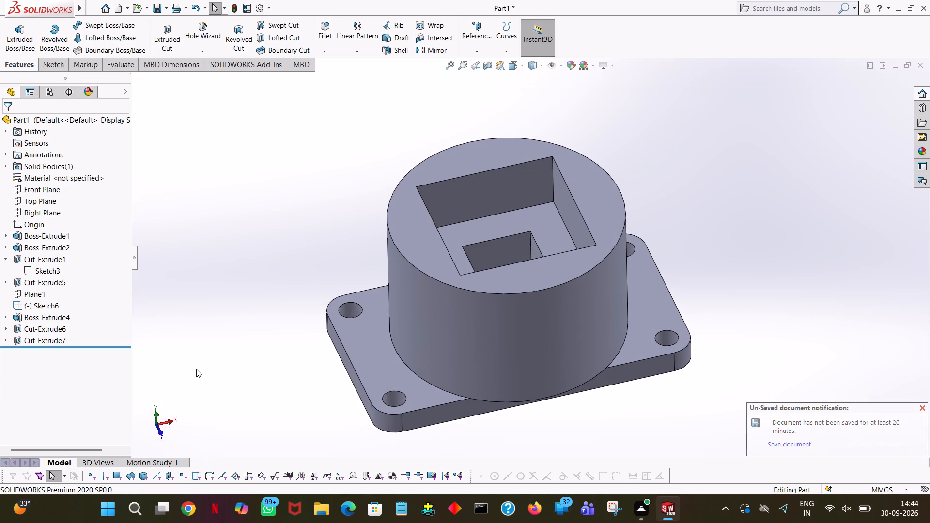
pyautogui.moveTo(198, 382); pyautogui.dragTo(203, 426, button='middle')
# Undo the 17 mm square cut and the preceding edits to its square sketch as far back as possible.
pyautogui.click(198, 6)
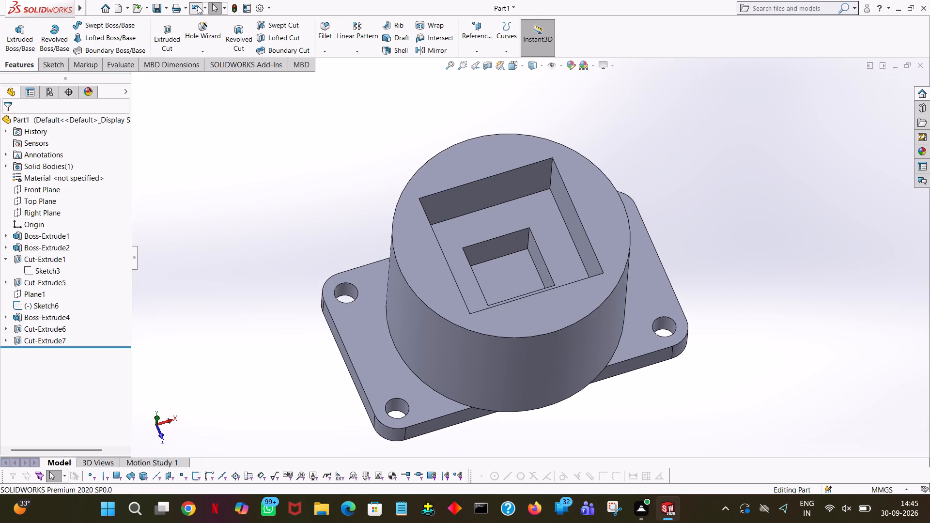
pyautogui.tripleClick(198, 6)
pyautogui.tripleClick(198, 6)
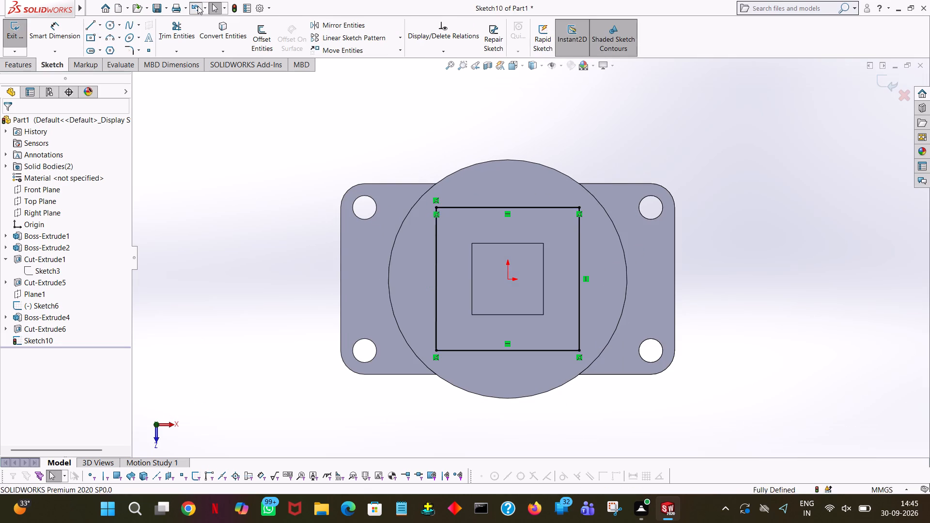
pyautogui.tripleClick(198, 6)
pyautogui.tripleClick(198, 6)
pyautogui.tripleClick(198, 6)
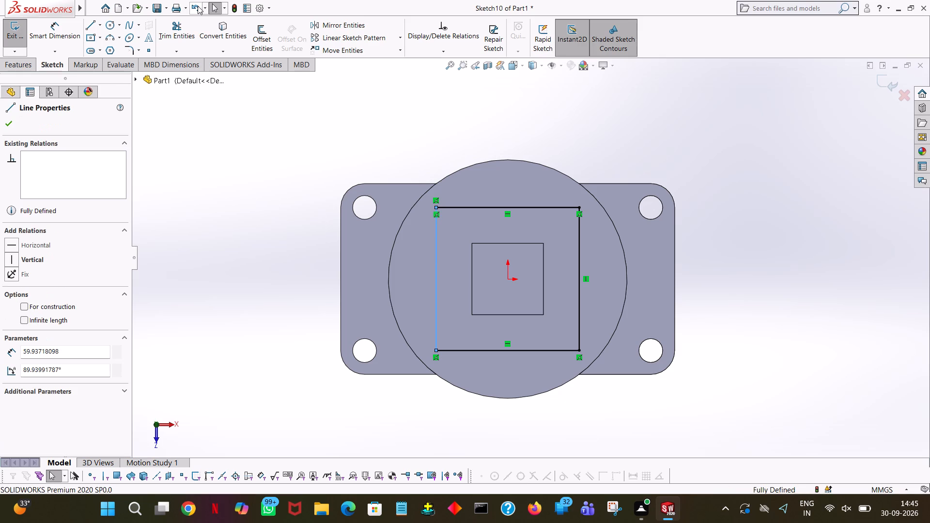
pyautogui.tripleClick(198, 6)
pyautogui.doubleClick(198, 6)
pyautogui.tripleClick(198, 6)
pyautogui.tripleClick(198, 6)
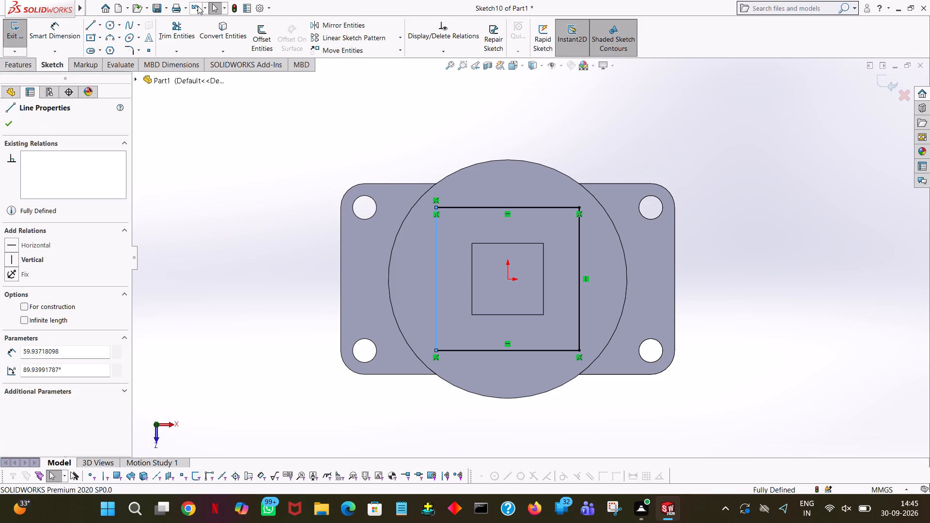
pyautogui.tripleClick(198, 6)
pyautogui.tripleClick(198, 6)
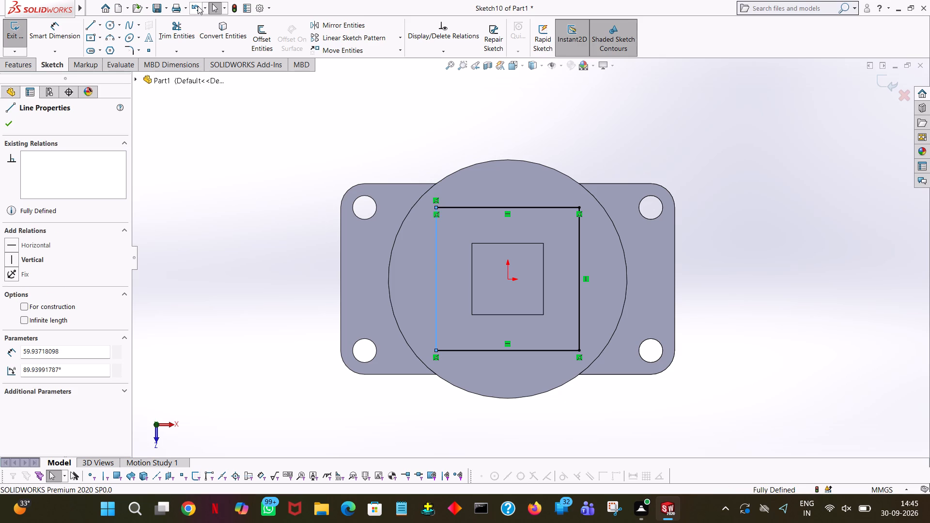
pyautogui.tripleClick(198, 6)
pyautogui.click(198, 6)
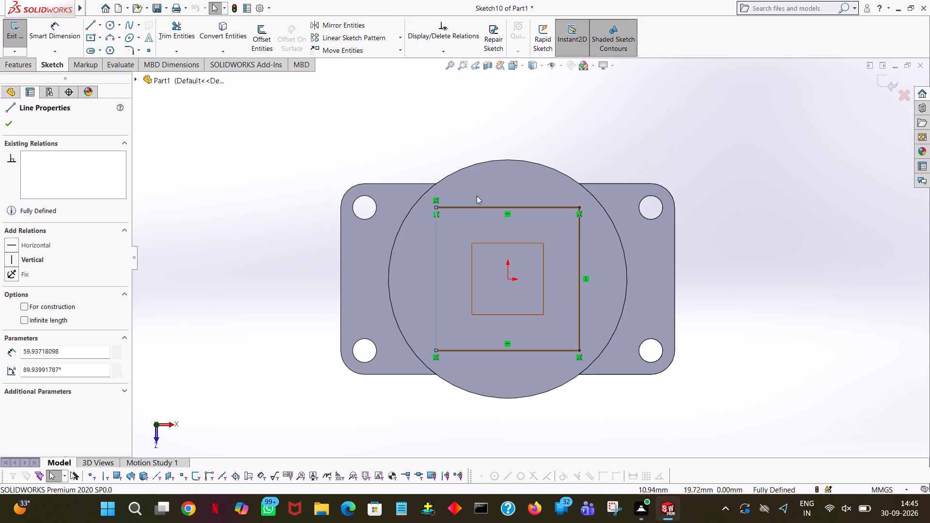
# Check the upper line of the square sketch and trim away all four of the square's lines.
pyautogui.click(519, 207)
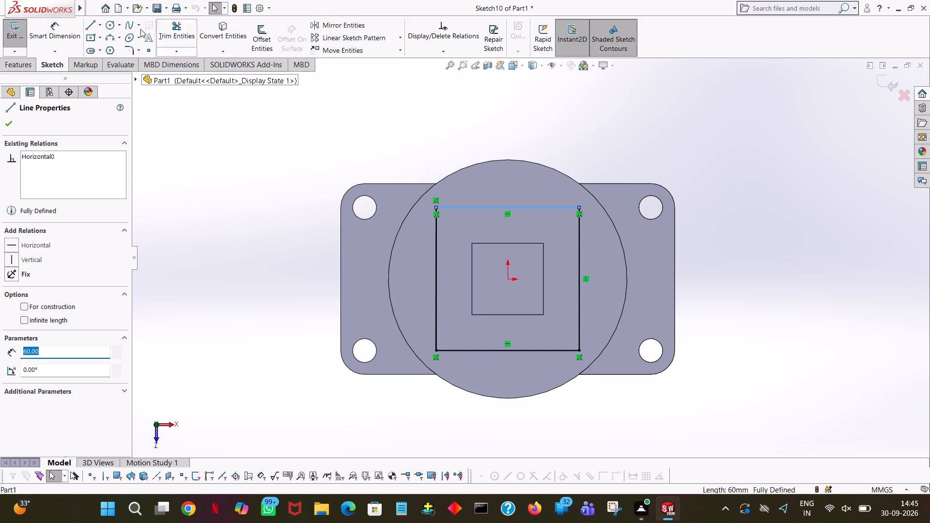
pyautogui.click(13, 118)
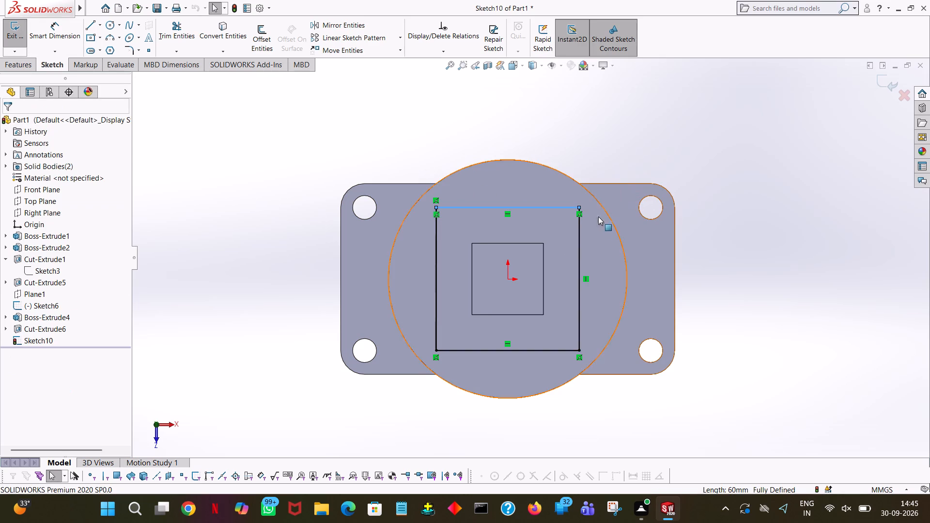
pyautogui.click(172, 38)
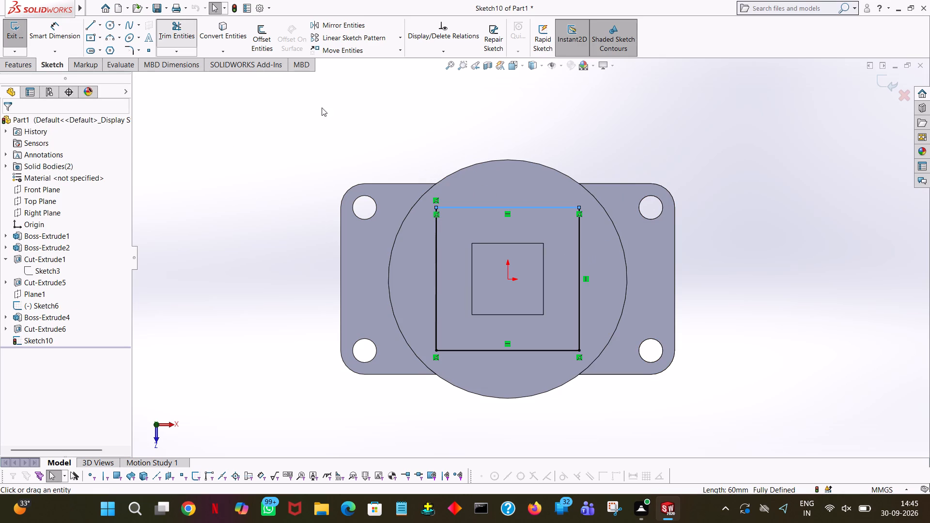
pyautogui.click(450, 204)
pyautogui.click(455, 210)
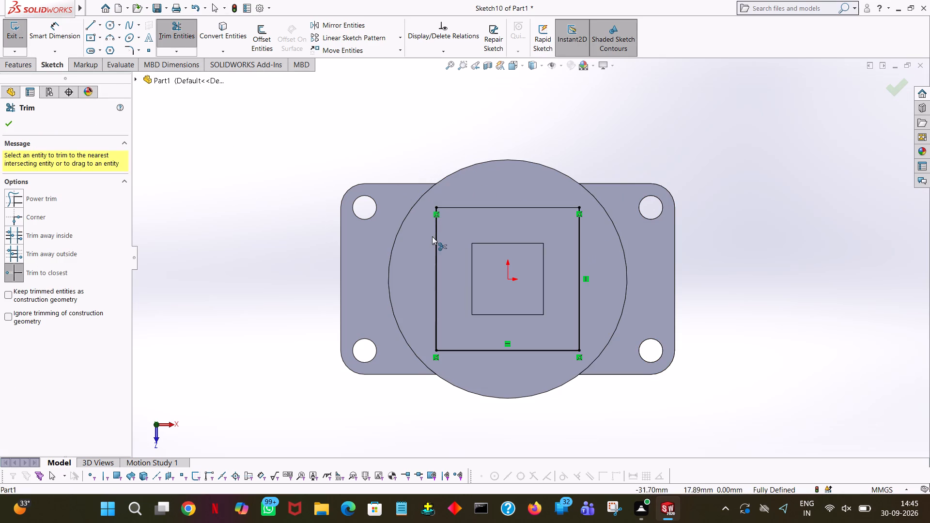
pyautogui.click(432, 236)
pyautogui.click(436, 246)
pyautogui.click(481, 351)
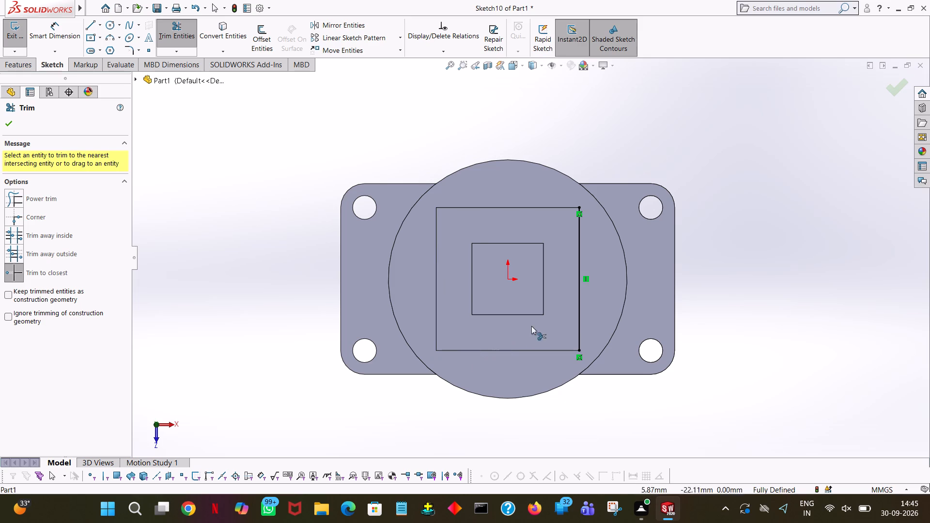
pyautogui.click(580, 300)
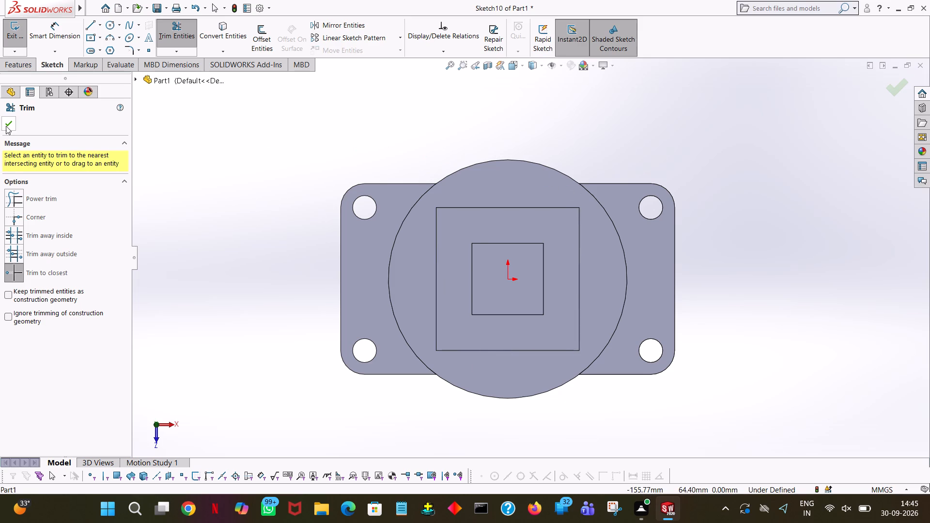
pyautogui.click(6, 126)
# Redraw the 60 mm square as a closed chain of four lines through the corners of the pocket outline.
pyautogui.click(87, 24)
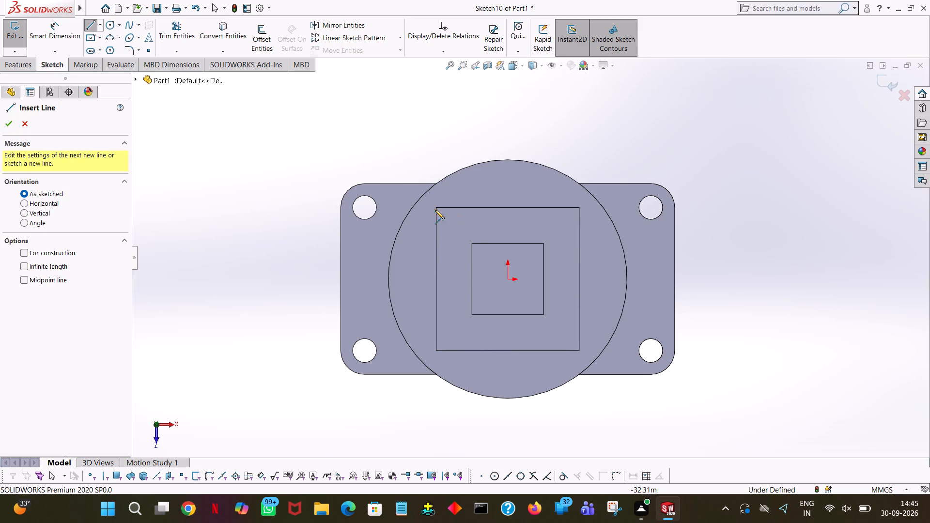
pyautogui.click(435, 208)
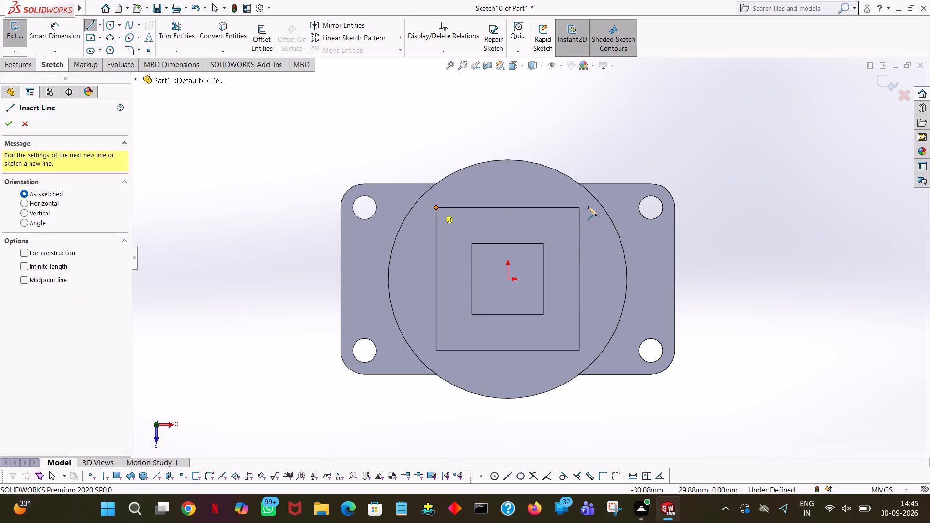
pyautogui.click(576, 205)
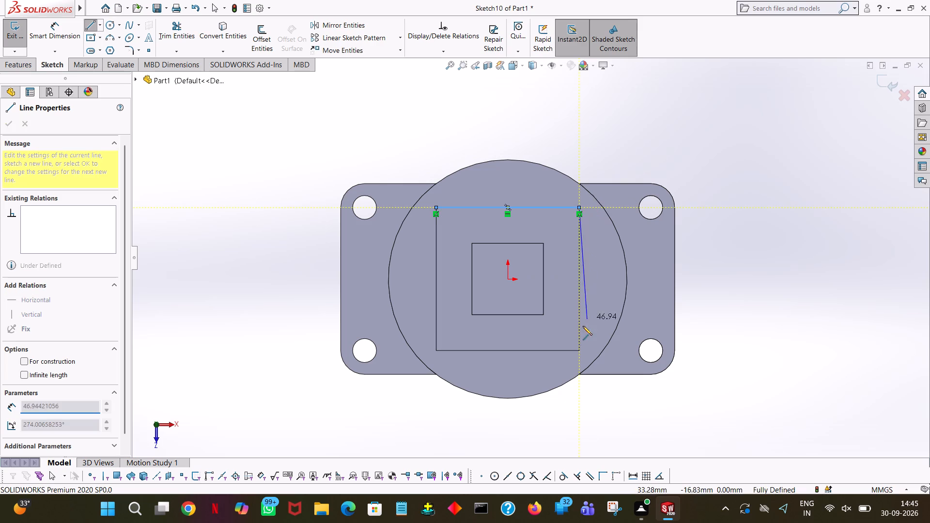
pyautogui.click(580, 352)
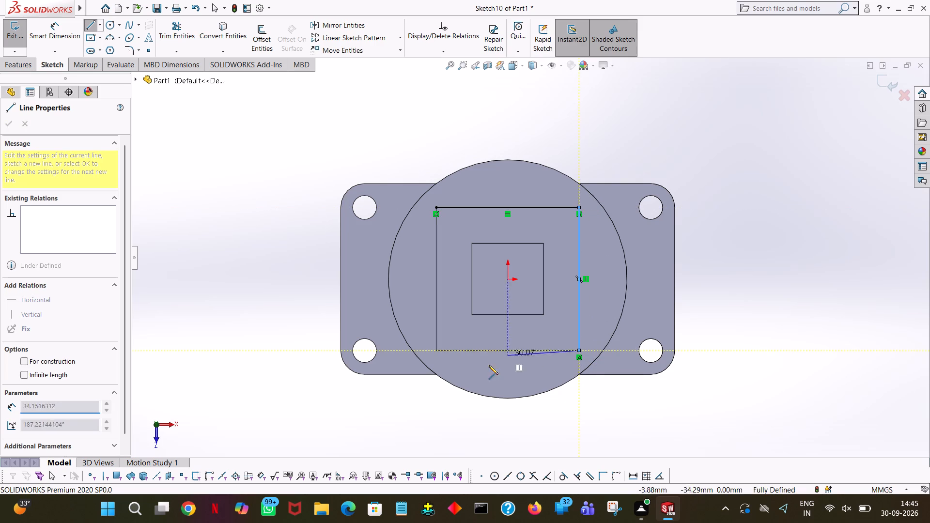
pyautogui.click(435, 351)
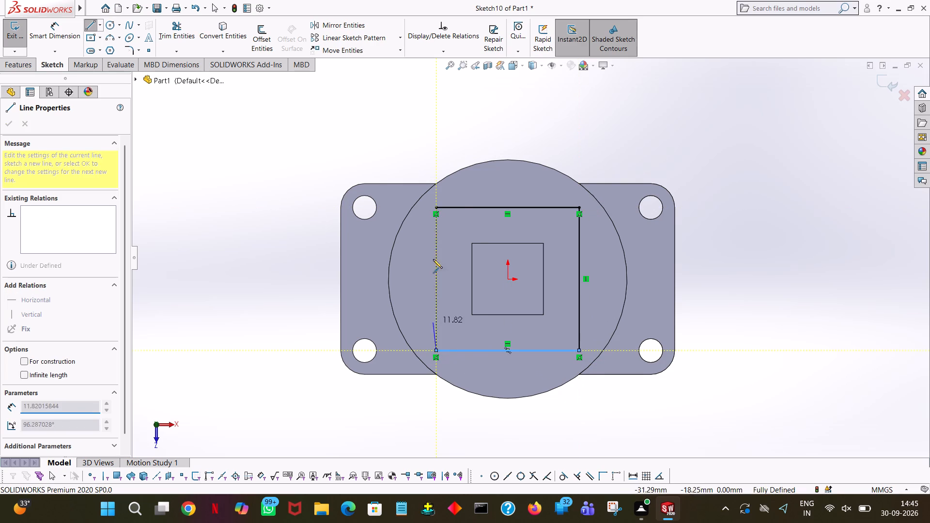
pyautogui.click(438, 207)
pyautogui.rightClick(439, 207)
pyautogui.click(456, 212)
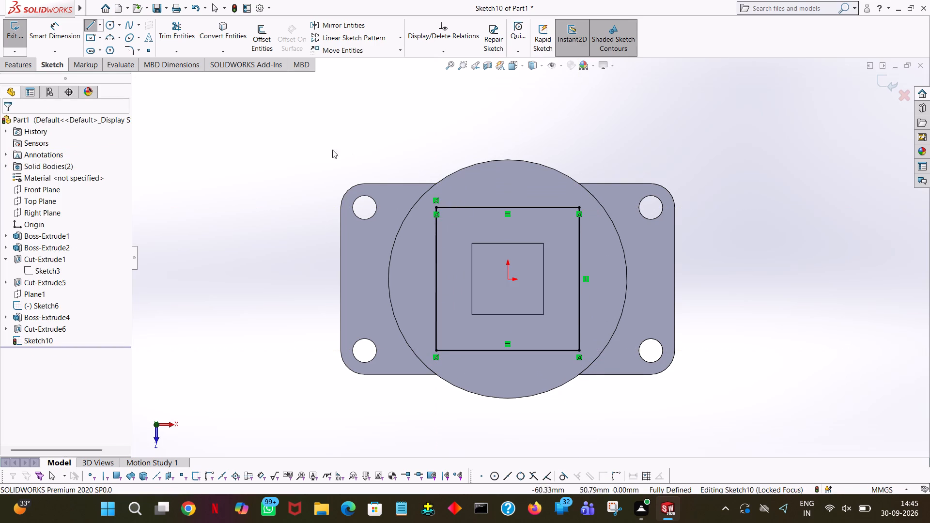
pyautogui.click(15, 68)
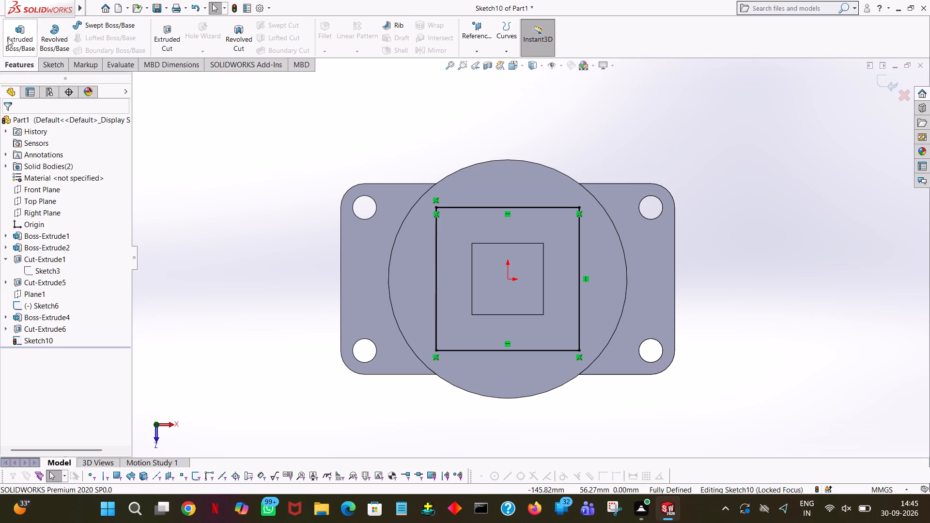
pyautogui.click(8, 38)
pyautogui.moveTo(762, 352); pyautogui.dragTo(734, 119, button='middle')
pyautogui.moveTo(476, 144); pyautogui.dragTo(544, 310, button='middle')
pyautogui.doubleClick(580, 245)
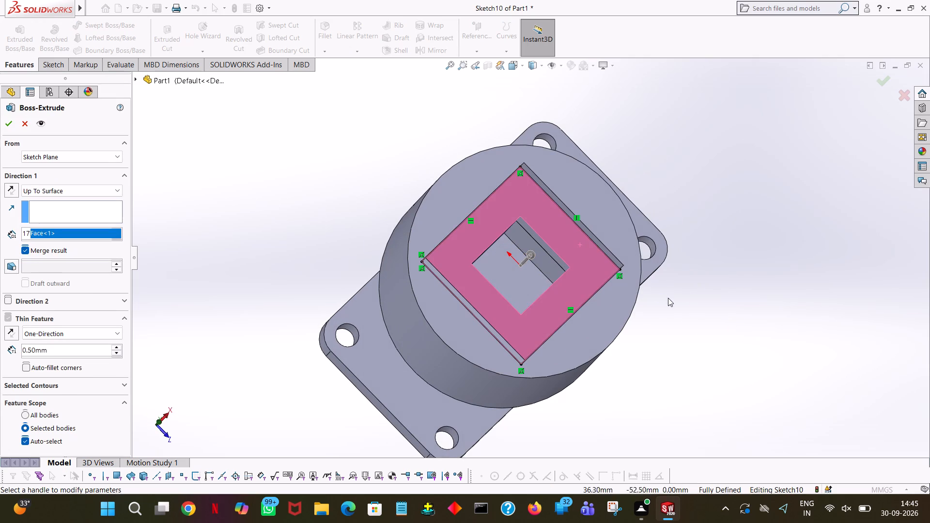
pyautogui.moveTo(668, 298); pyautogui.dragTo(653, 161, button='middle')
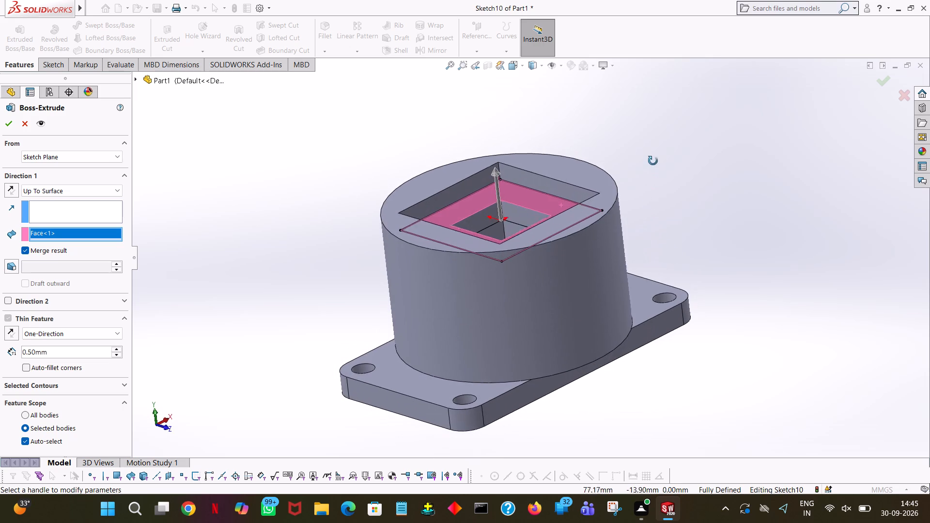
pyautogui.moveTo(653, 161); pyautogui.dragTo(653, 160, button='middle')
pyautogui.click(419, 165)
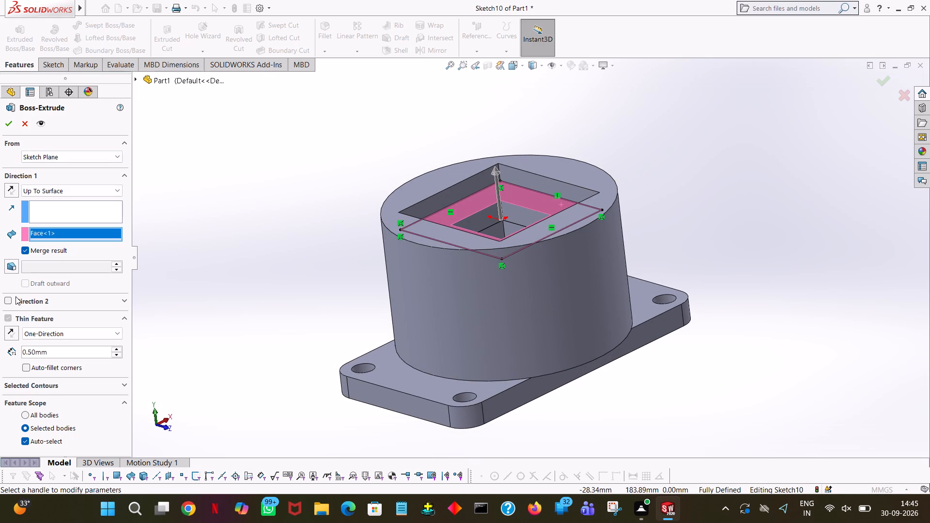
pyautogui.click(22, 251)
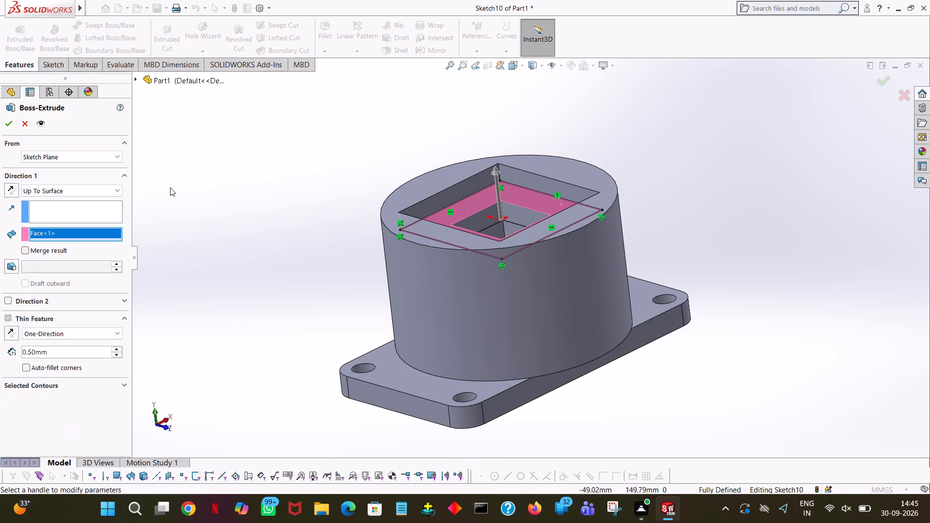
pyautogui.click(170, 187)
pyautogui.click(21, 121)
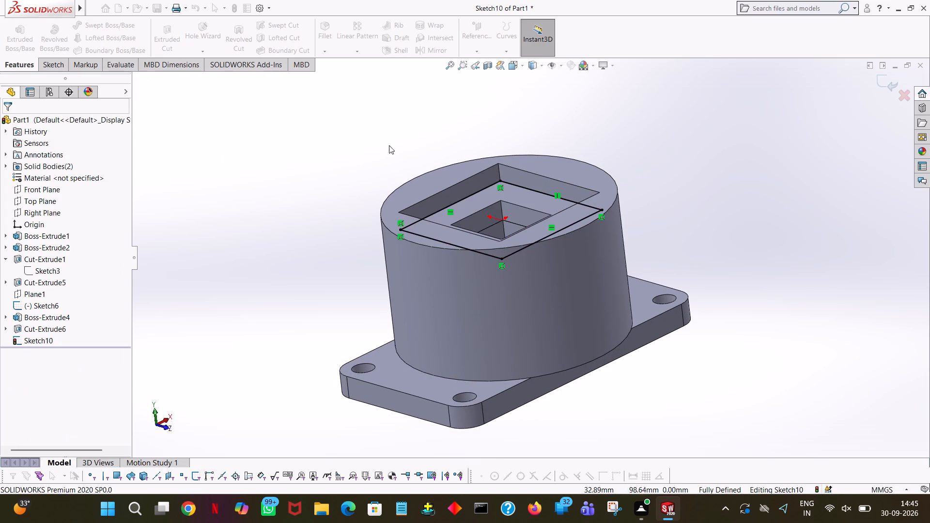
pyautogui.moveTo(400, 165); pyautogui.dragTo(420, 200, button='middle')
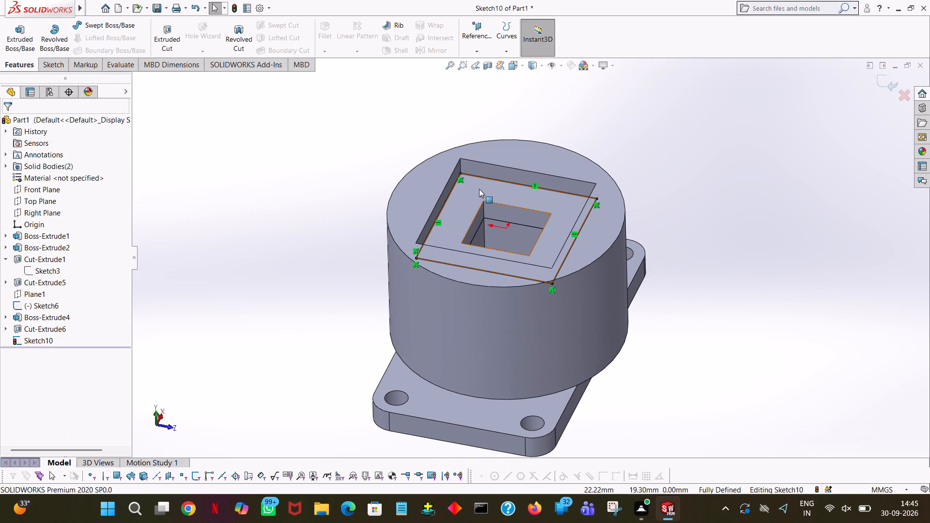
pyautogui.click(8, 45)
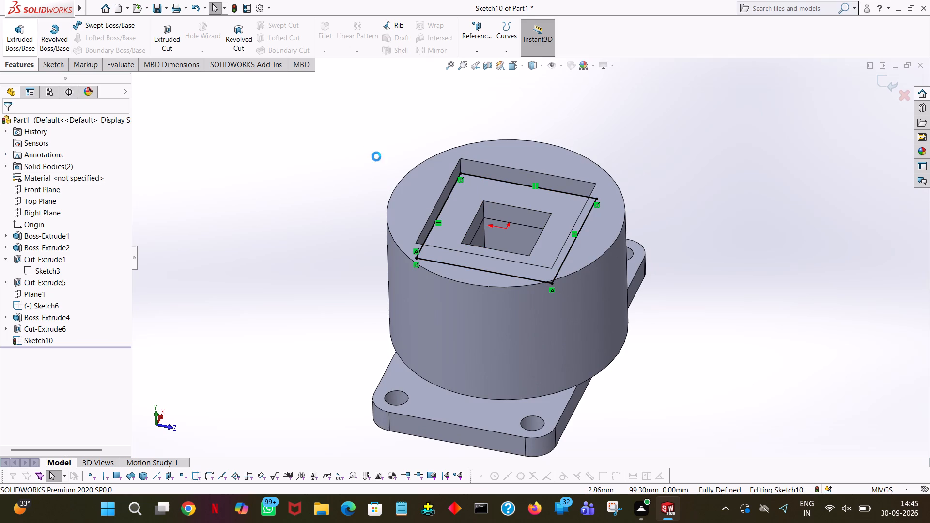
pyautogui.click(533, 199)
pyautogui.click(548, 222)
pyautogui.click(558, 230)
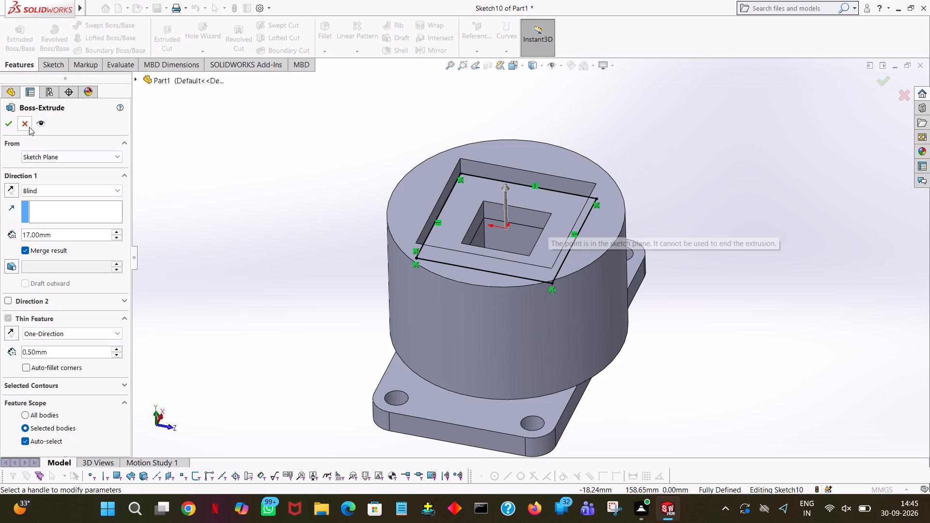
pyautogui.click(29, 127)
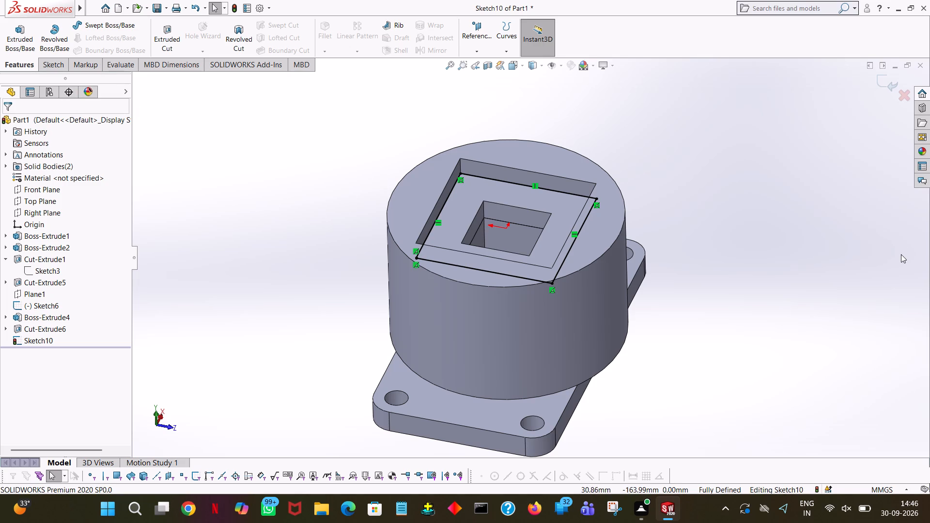
# Trim away all four lines of the 60 mm square sketch and exit the sketch.
pyautogui.keyDown('ctrl'); pyautogui.moveTo(901, 254); pyautogui.dragTo(765, 299, button='middle'); pyautogui.keyUp('ctrl')
pyautogui.keyDown('ctrl'); pyautogui.scroll(-1, 587, 269); pyautogui.keyUp('ctrl')
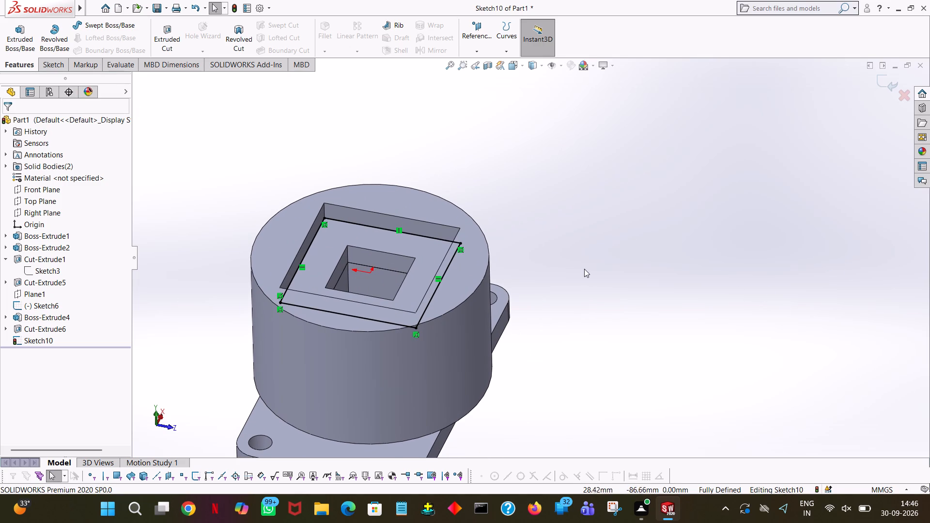
pyautogui.click(451, 69)
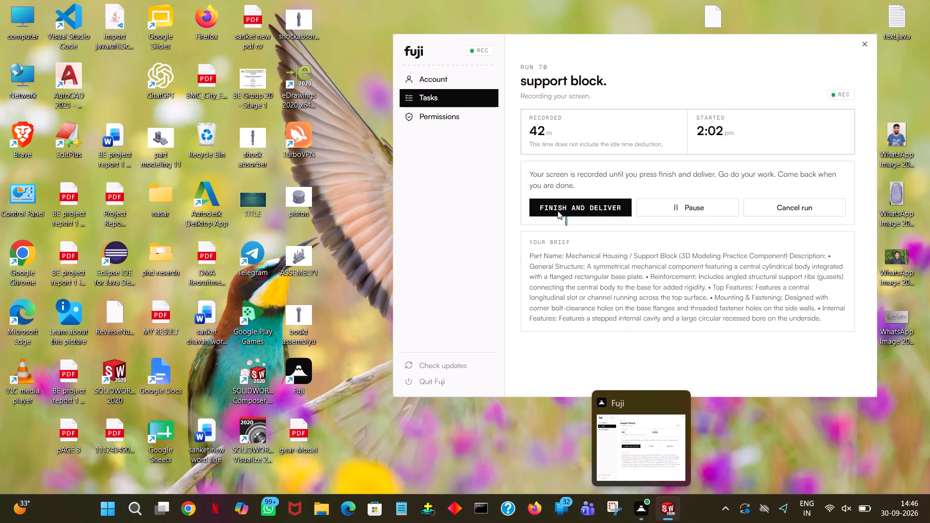
pyautogui.moveTo(775, 155); pyautogui.dragTo(775, 280, button='middle')
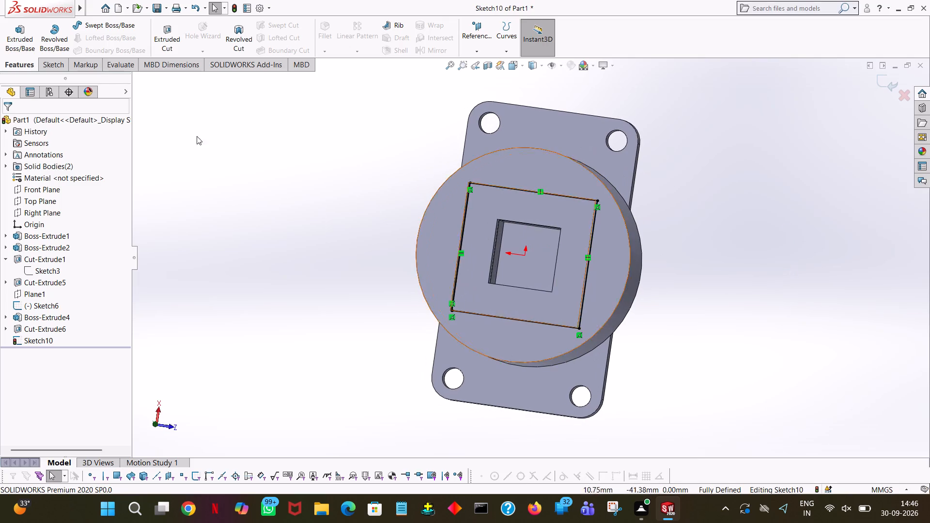
pyautogui.click(51, 65)
pyautogui.click(163, 38)
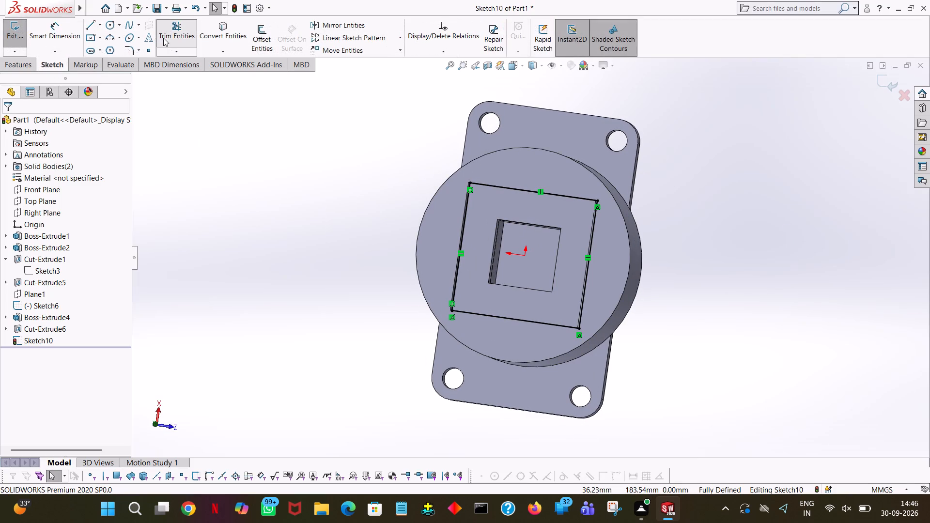
pyautogui.click(526, 190)
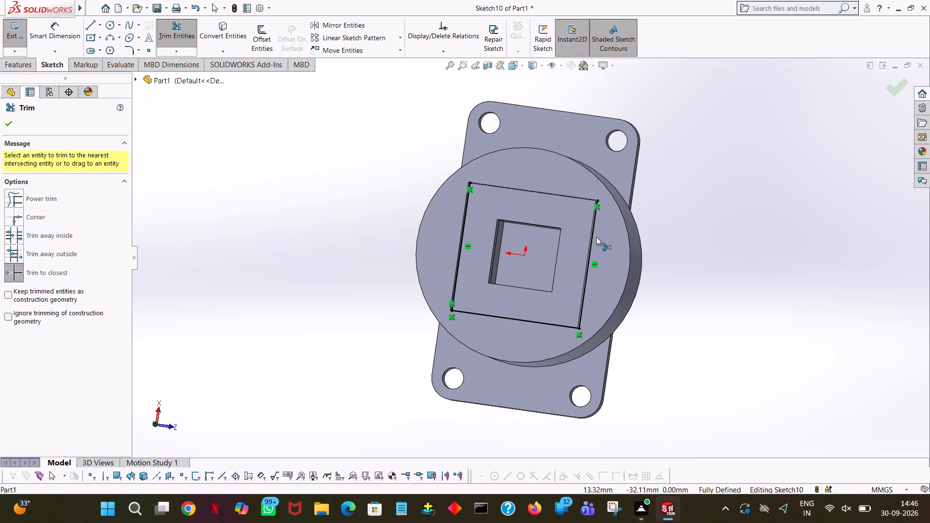
pyautogui.click(589, 234)
pyautogui.click(596, 237)
pyautogui.click(591, 238)
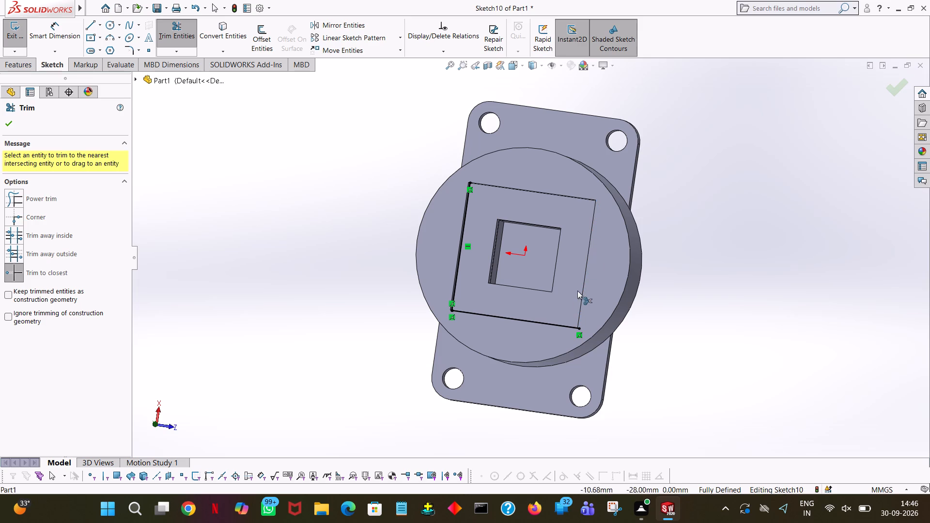
pyautogui.click(566, 326)
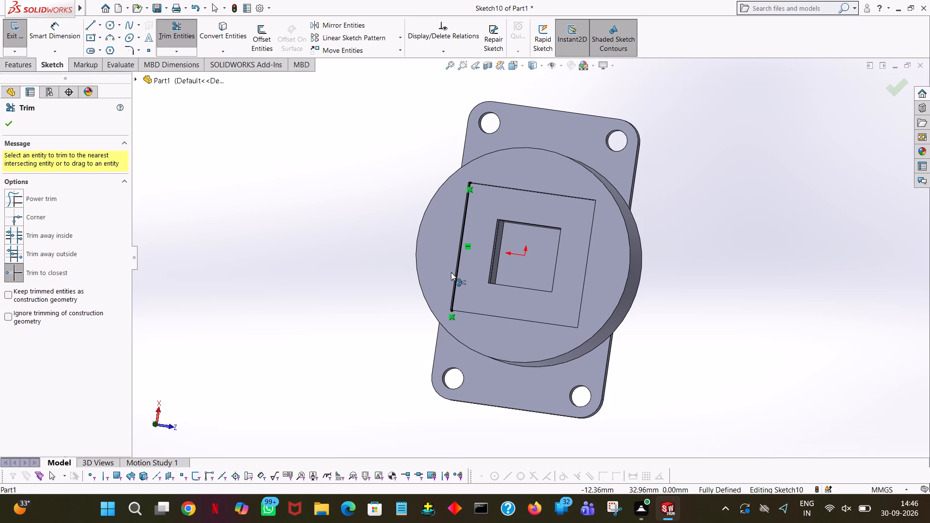
pyautogui.click(456, 274)
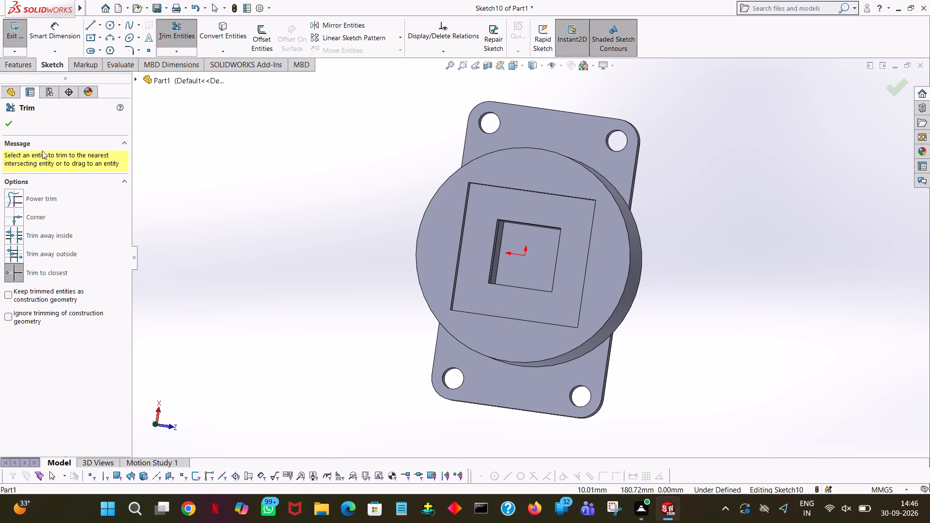
pyautogui.click(8, 126)
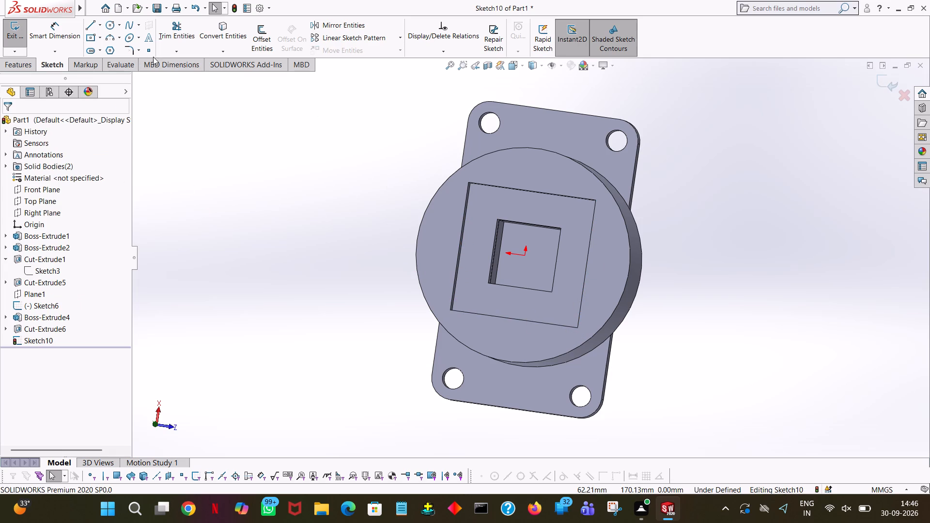
pyautogui.click(13, 33)
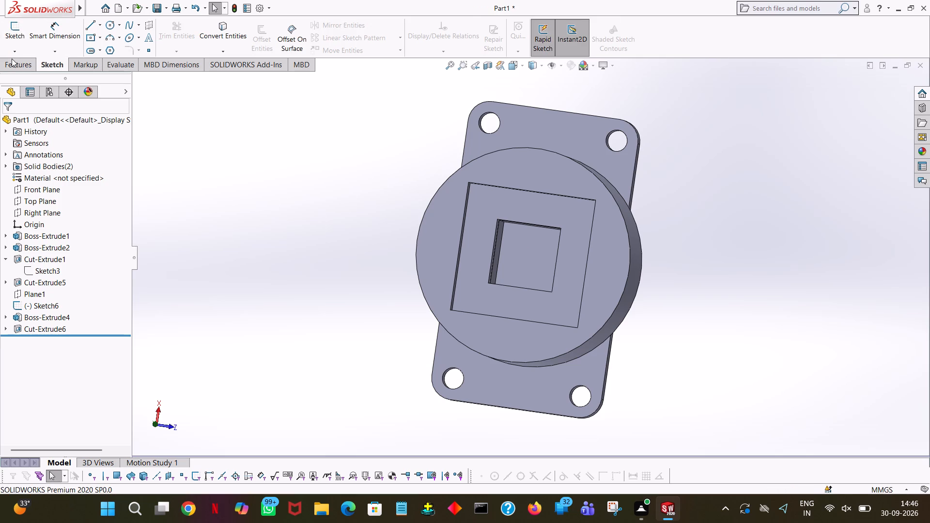
# Start a boss extrusion sketch on the cylinder's top face and draw a closed 60 mm square through the pocket's outer corners.
pyautogui.click(15, 68)
pyautogui.click(14, 40)
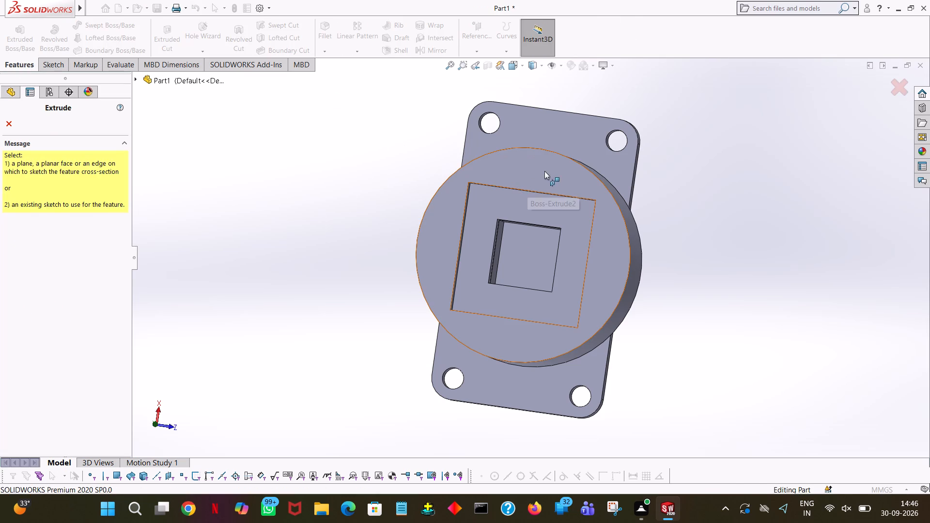
pyautogui.click(544, 171)
pyautogui.press('space')
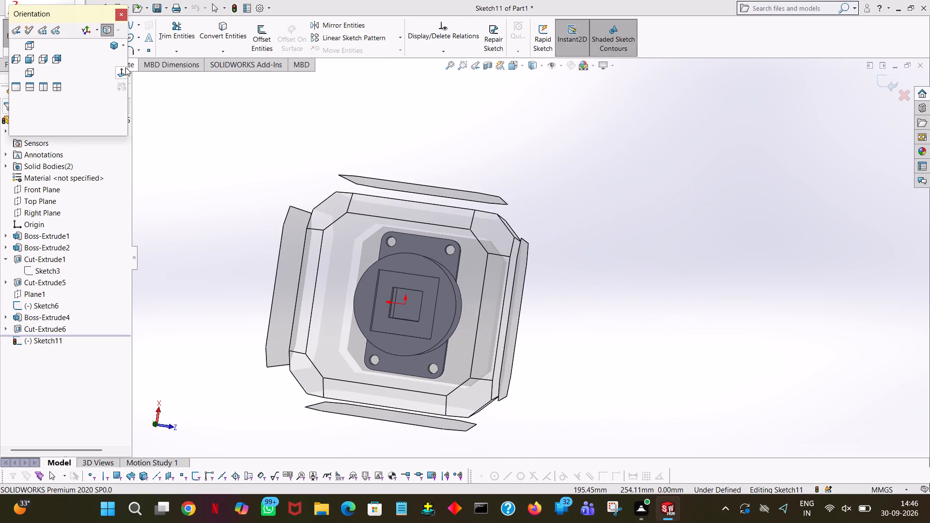
pyautogui.click(119, 70)
pyautogui.moveTo(743, 187); pyautogui.dragTo(743, 169, button='middle')
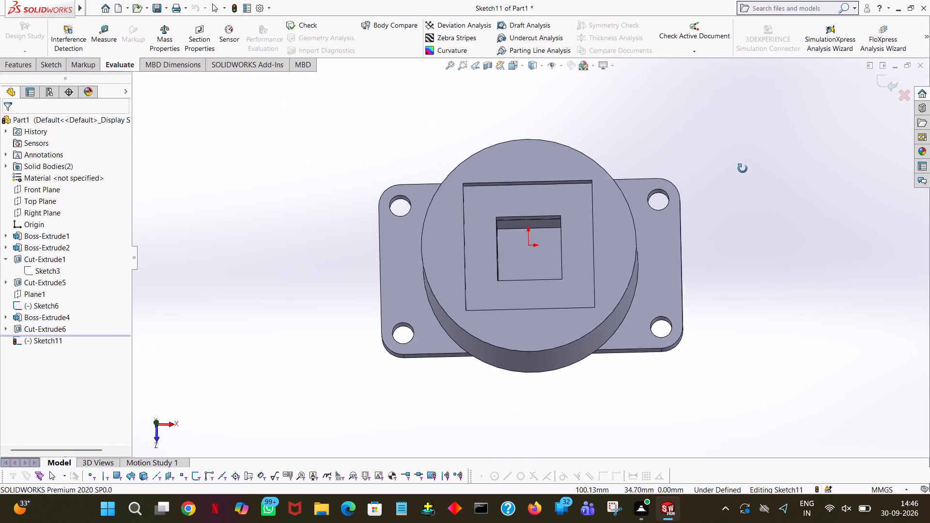
pyautogui.moveTo(743, 169); pyautogui.dragTo(743, 181, button='middle')
pyautogui.press('space')
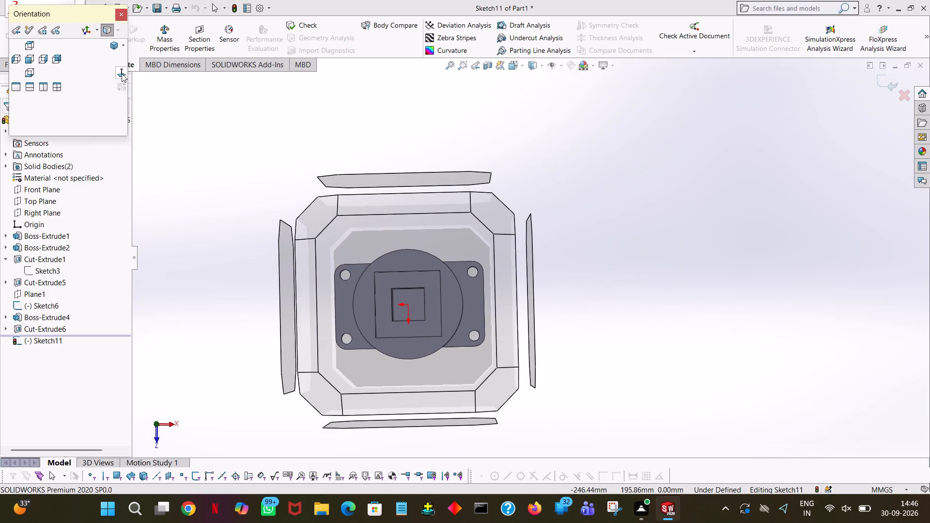
pyautogui.click(124, 71)
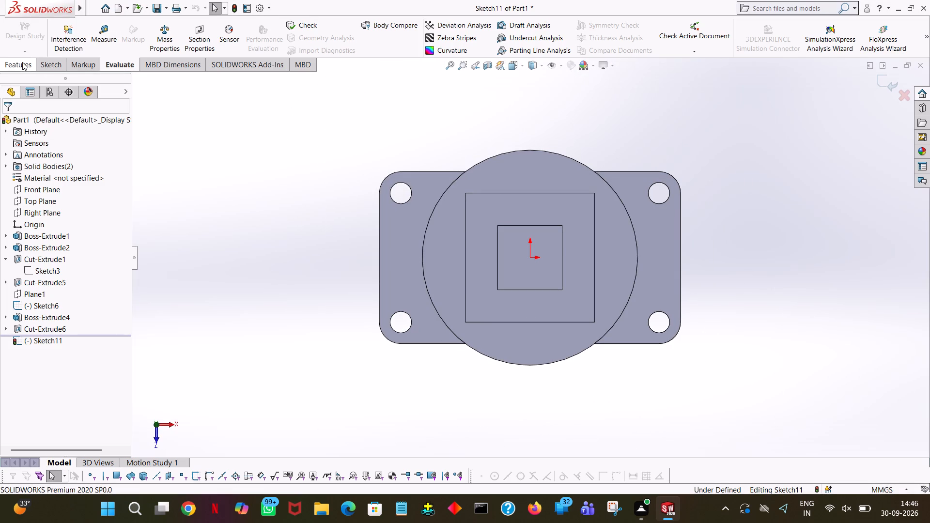
pyautogui.click(22, 62)
pyautogui.click(41, 69)
pyautogui.click(91, 26)
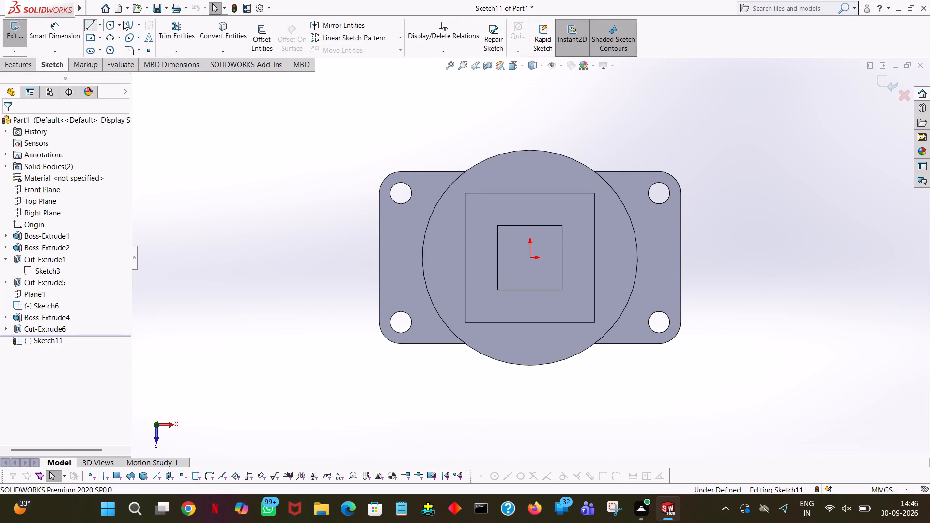
pyautogui.click(465, 195)
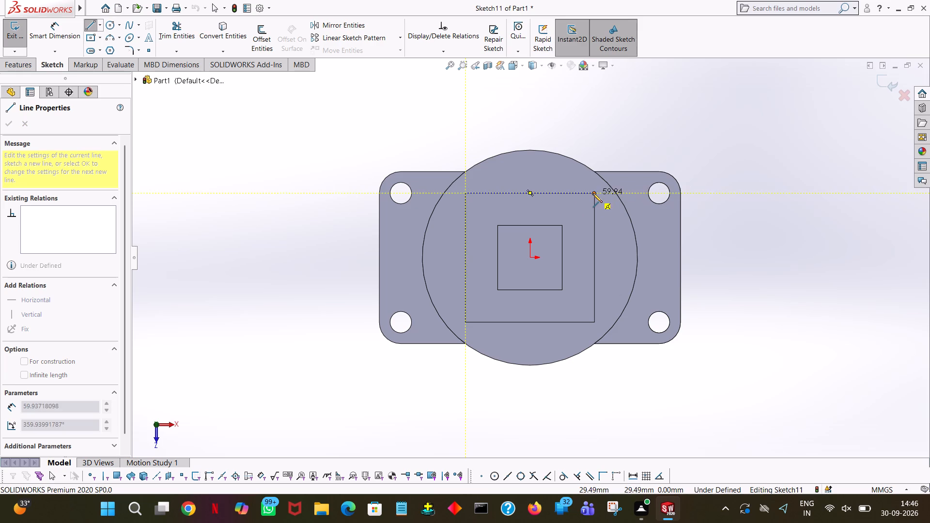
pyautogui.click(594, 192)
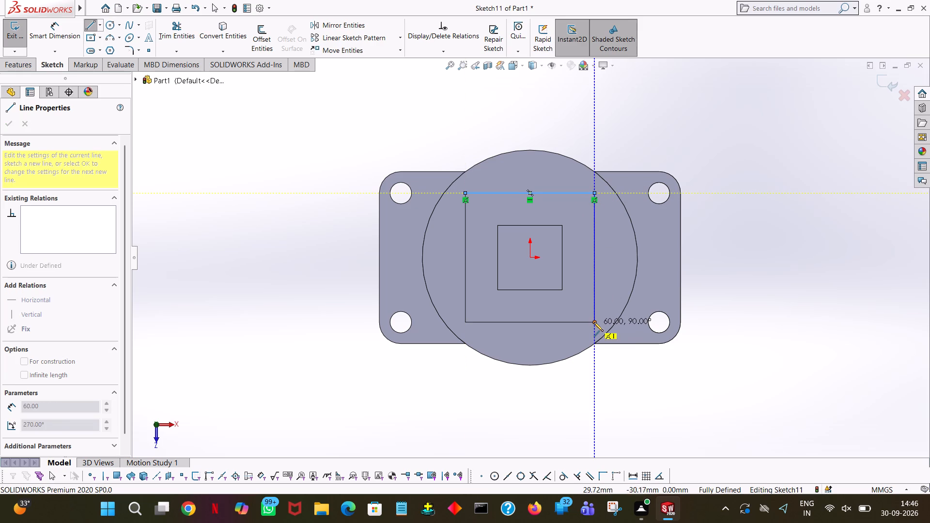
pyautogui.click(594, 322)
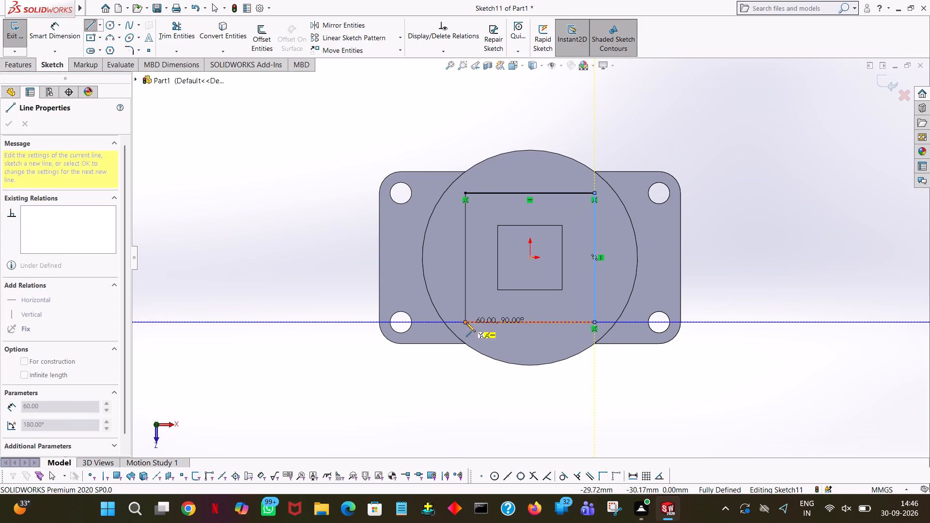
pyautogui.click(465, 322)
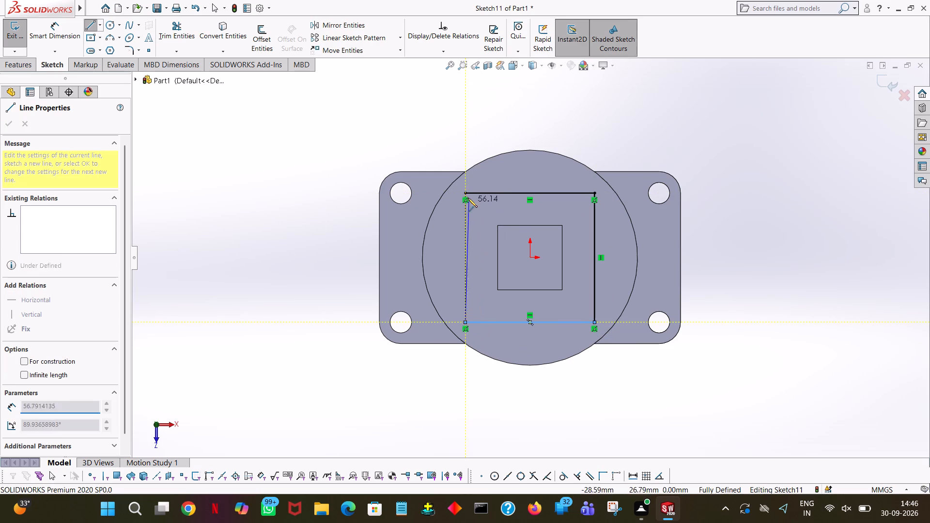
pyautogui.click(465, 192)
pyautogui.rightClick(465, 192)
pyautogui.click(501, 200)
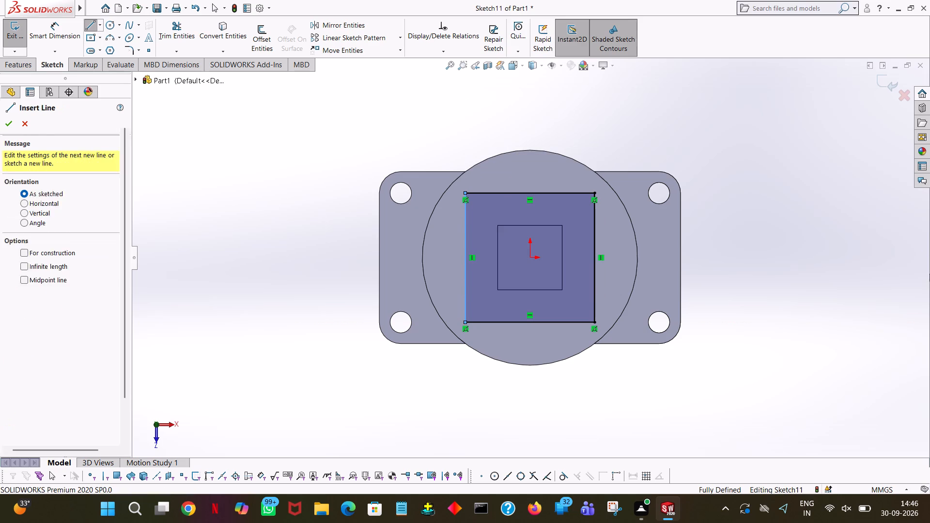
pyautogui.click(7, 72)
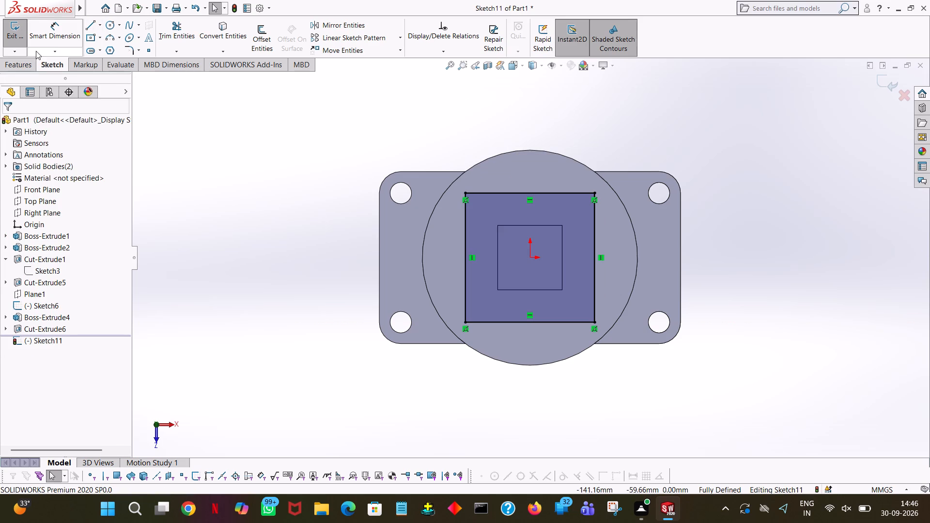
# Extrude the 60 mm square 44 mm downward into the cylinder with merged result, filling the stepped pocket.
pyautogui.click(25, 65)
pyautogui.click(20, 30)
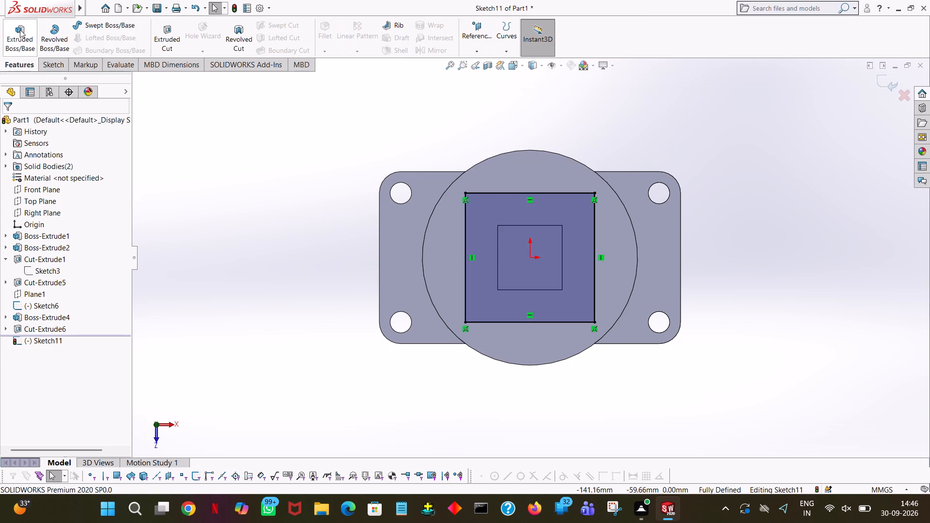
pyautogui.moveTo(564, 369); pyautogui.dragTo(570, 185, button='middle')
pyautogui.click(13, 196)
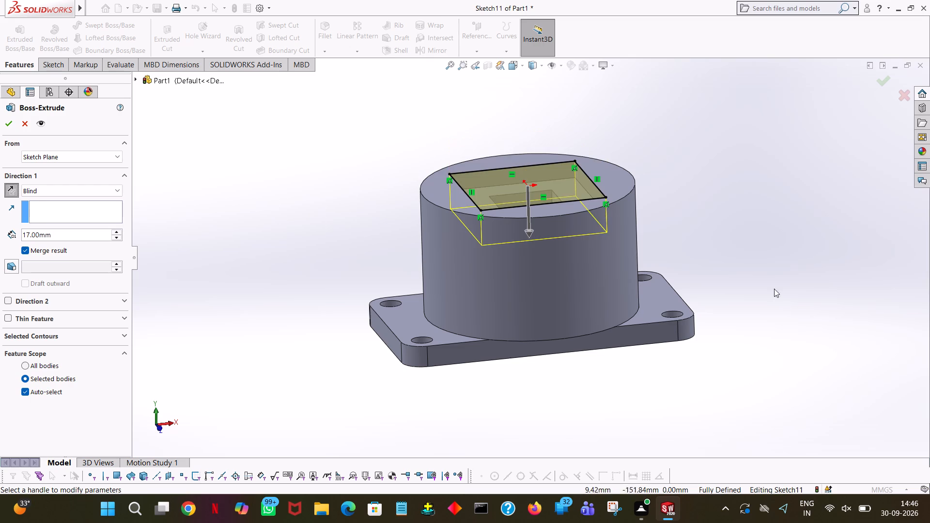
pyautogui.moveTo(530, 230); pyautogui.dragTo(531, 277)
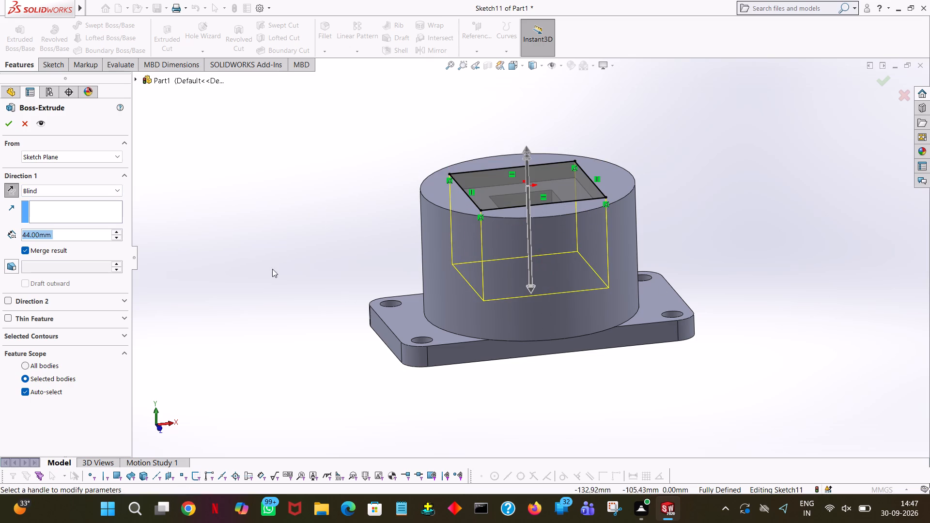
pyautogui.click(3, 124)
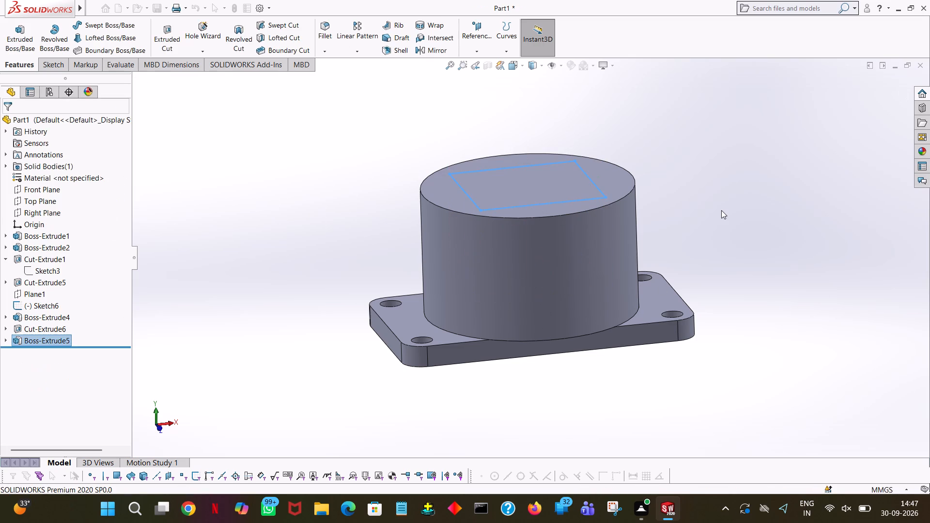
pyautogui.click(721, 210)
# Start a cut sketch on the cylinder's top face and draw a 15 mm horizontal line outward from the origin.
pyautogui.moveTo(725, 209); pyautogui.dragTo(726, 360, button='middle')
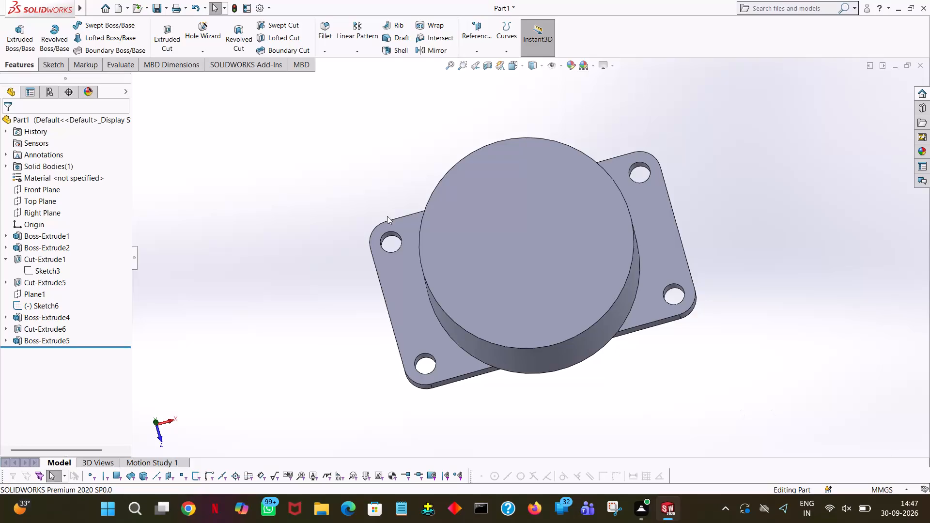
pyautogui.click(155, 38)
pyautogui.click(497, 208)
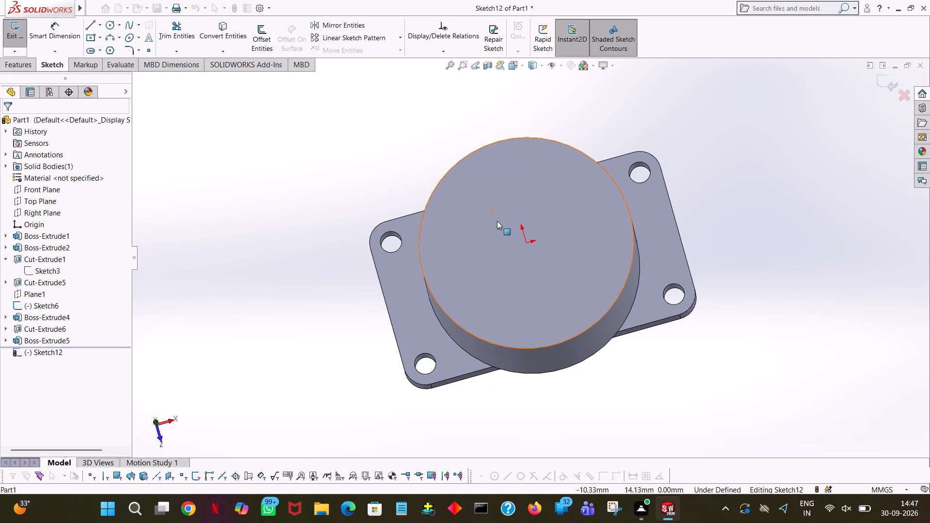
pyautogui.press('space')
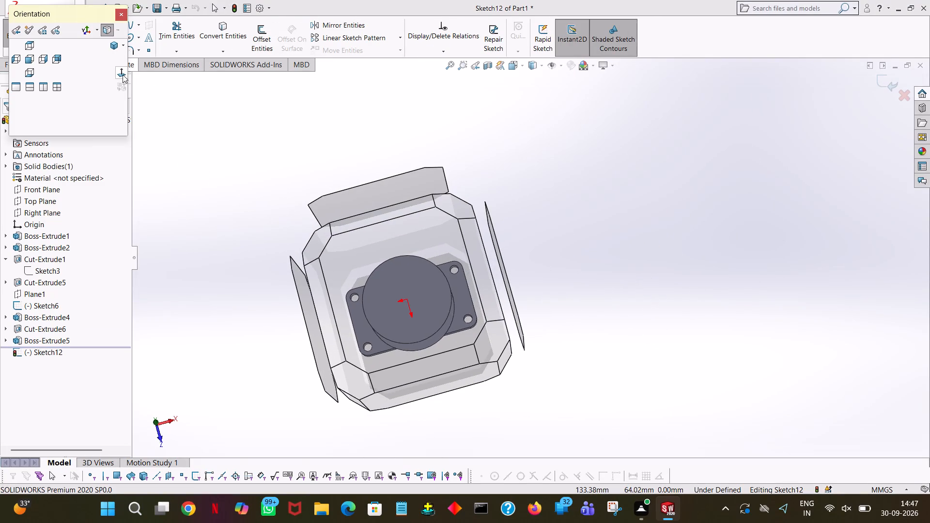
pyautogui.click(122, 75)
pyautogui.click(88, 37)
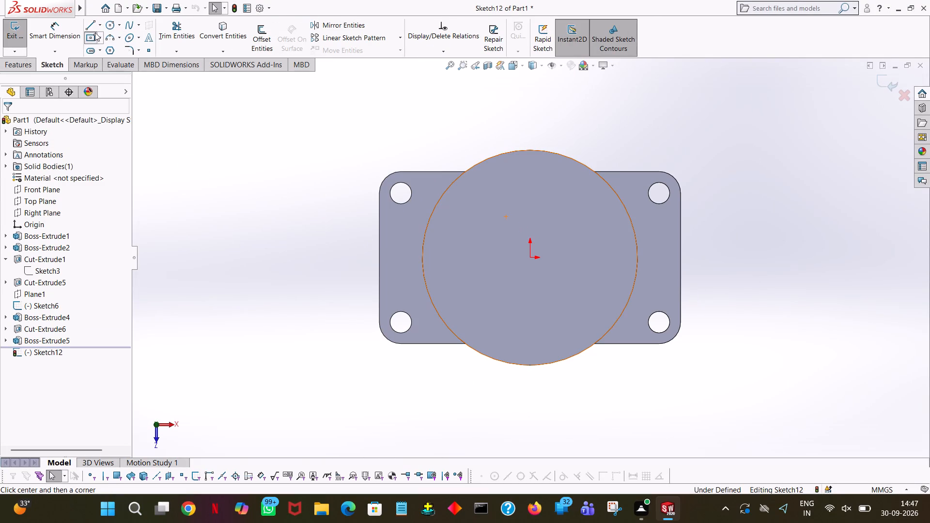
pyautogui.click(89, 27)
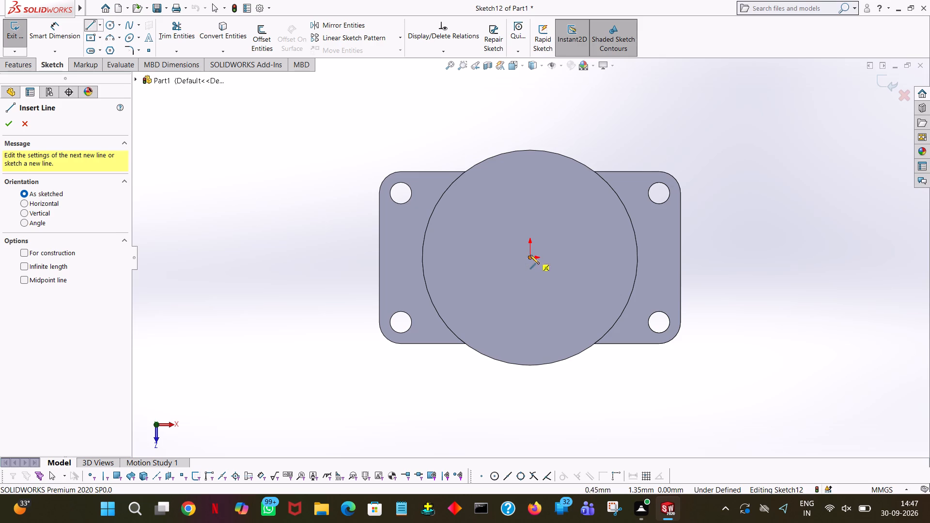
pyautogui.click(531, 256)
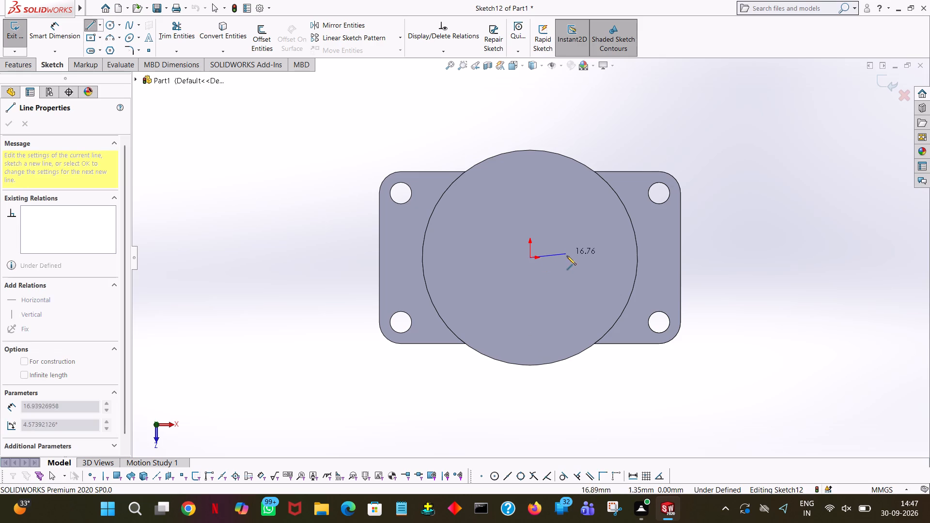
pyautogui.click(574, 261)
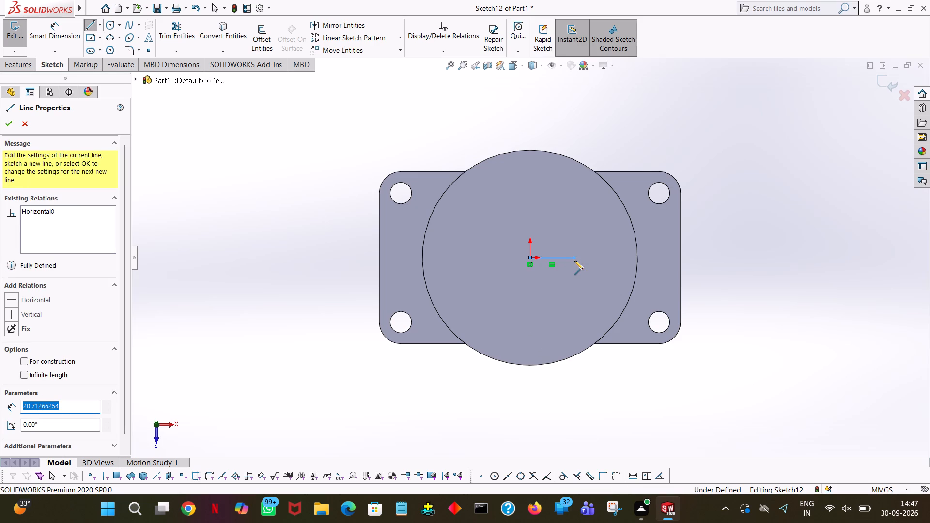
pyautogui.press('1')
pyautogui.press('5')
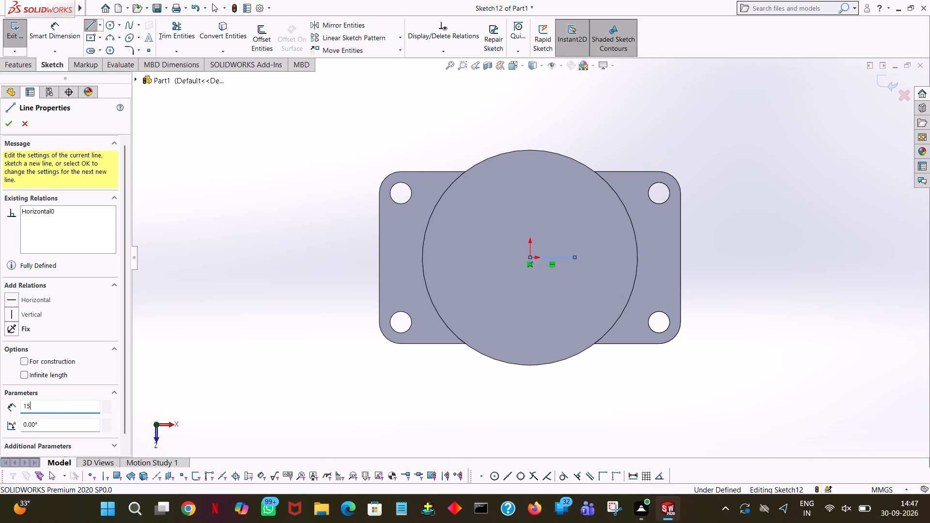
pyautogui.press('Return')
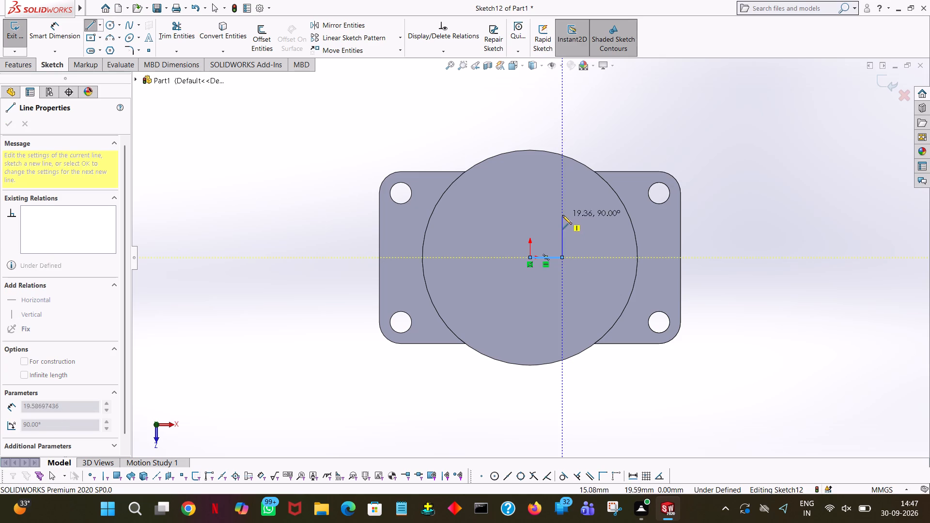
# Continue the line chain 15 mm up, 30 mm across and 30 mm down, closing it into a 30 mm square centred on the origin.
pyautogui.click(562, 215)
pyautogui.write('15')
pyautogui.press('Return')
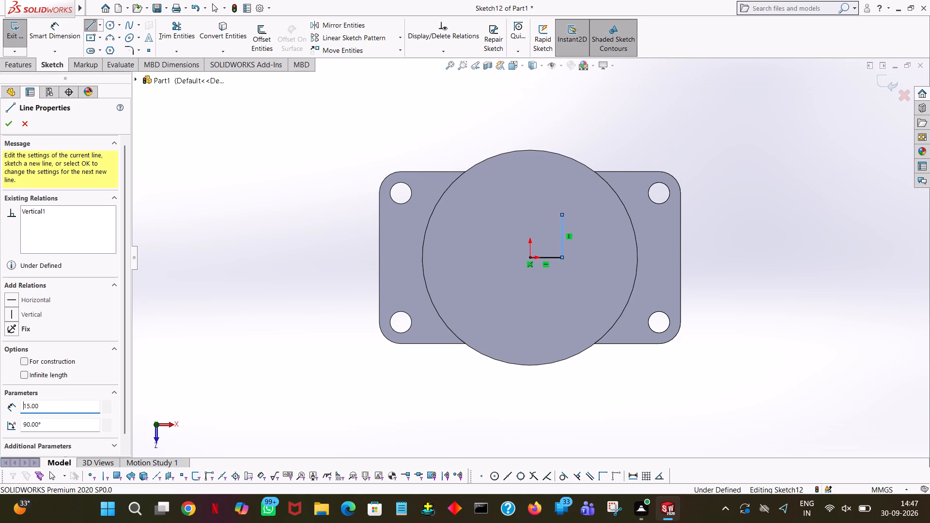
pyautogui.click(490, 227)
pyautogui.write('30')
pyautogui.press('Return')
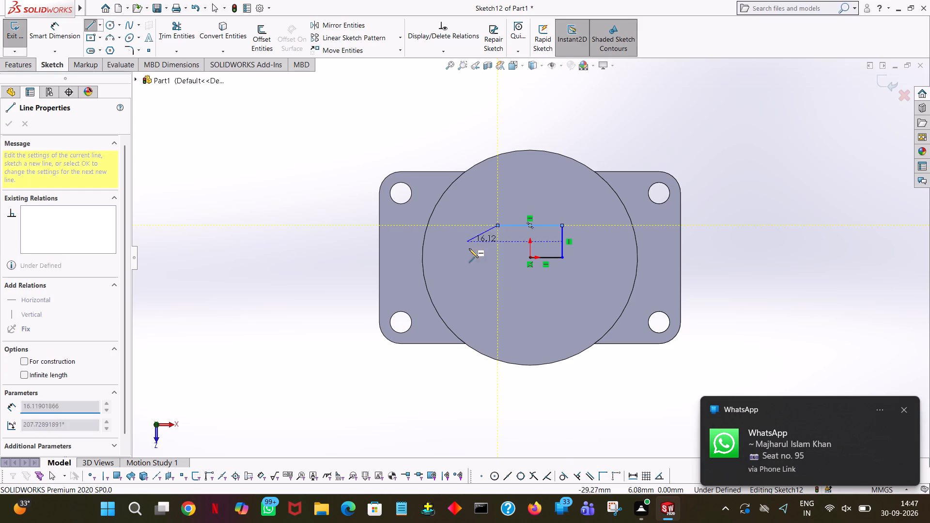
pyautogui.click(498, 280)
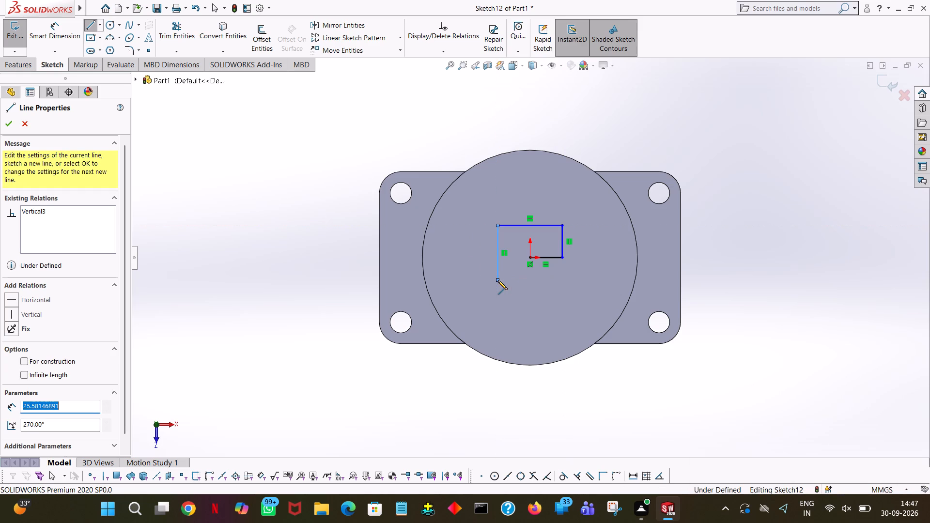
pyautogui.write('30')
pyautogui.press('Return')
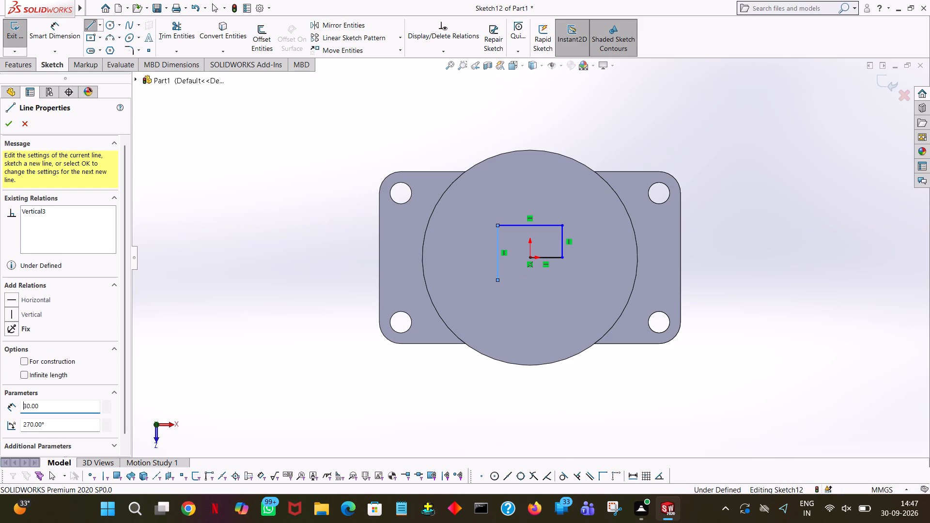
pyautogui.click(562, 289)
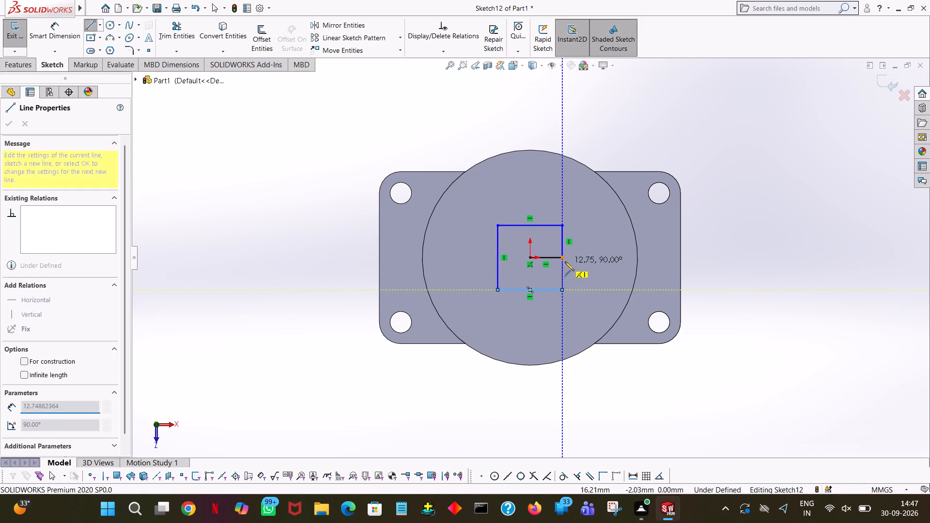
pyautogui.click(562, 257)
pyautogui.rightClick(562, 257)
pyautogui.click(579, 257)
pyautogui.rightClick(579, 259)
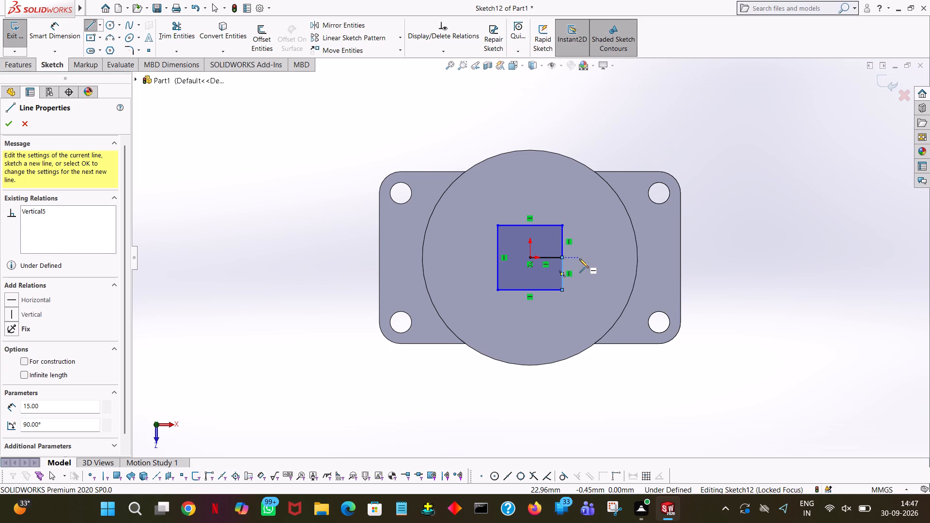
pyautogui.click(587, 264)
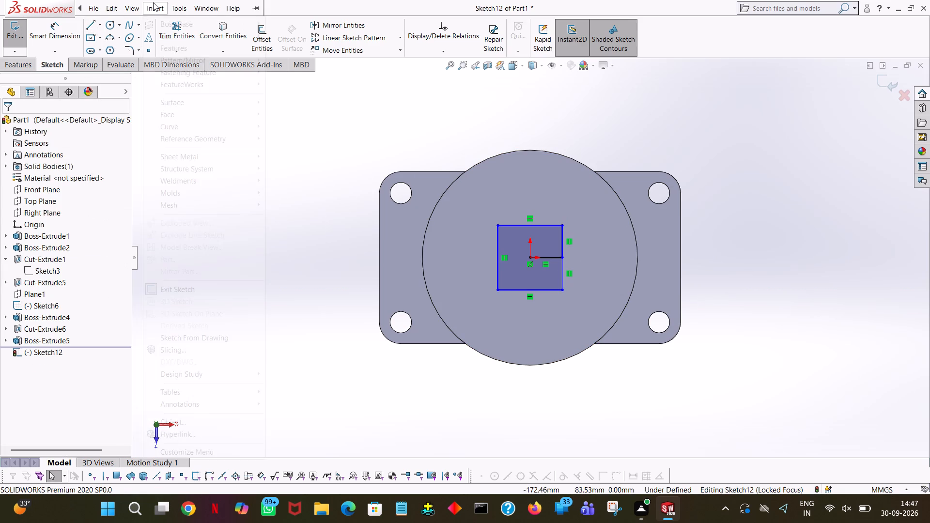
pyautogui.click(361, 142)
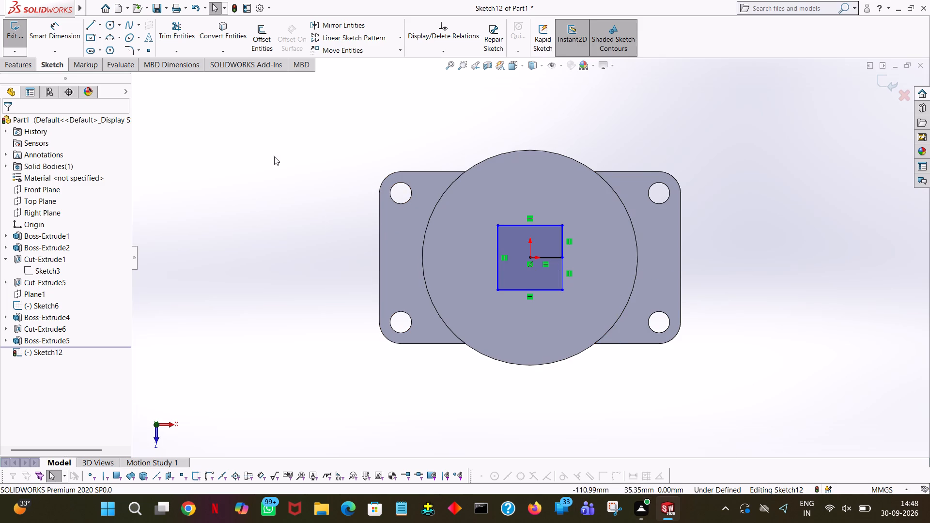
# Trim away the 15 mm line running from the origin to the square's side.
pyautogui.click(178, 30)
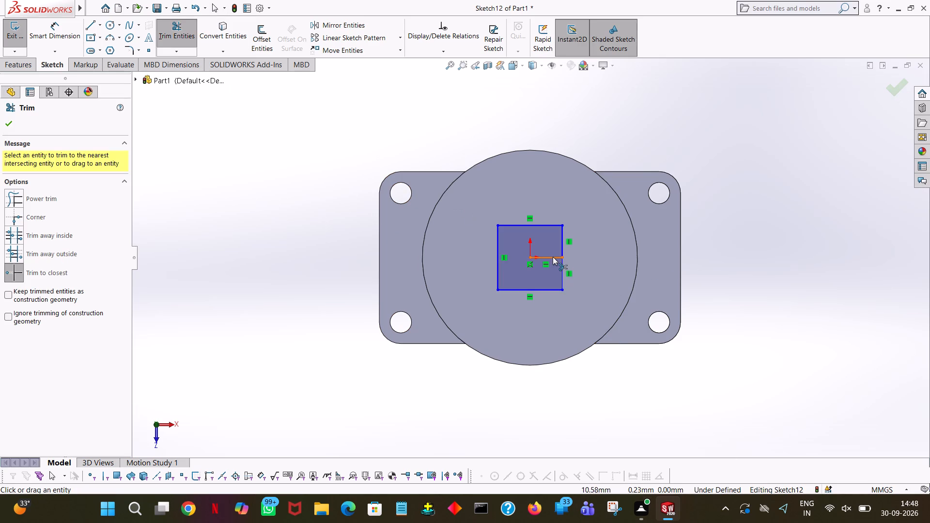
pyautogui.click(553, 257)
pyautogui.click(11, 117)
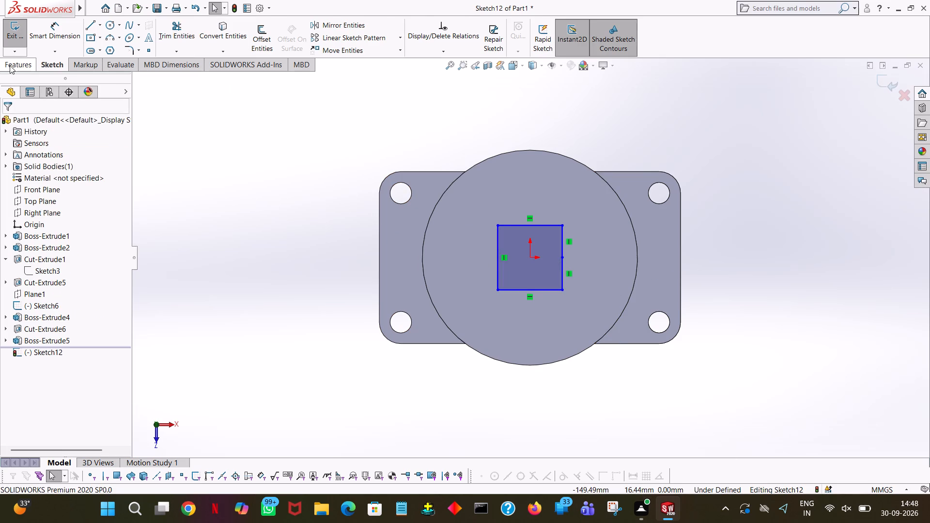
# Cut-extrude the 30 mm square blind into the cylinder to a depth of 34 mm.
pyautogui.click(11, 65)
pyautogui.click(170, 36)
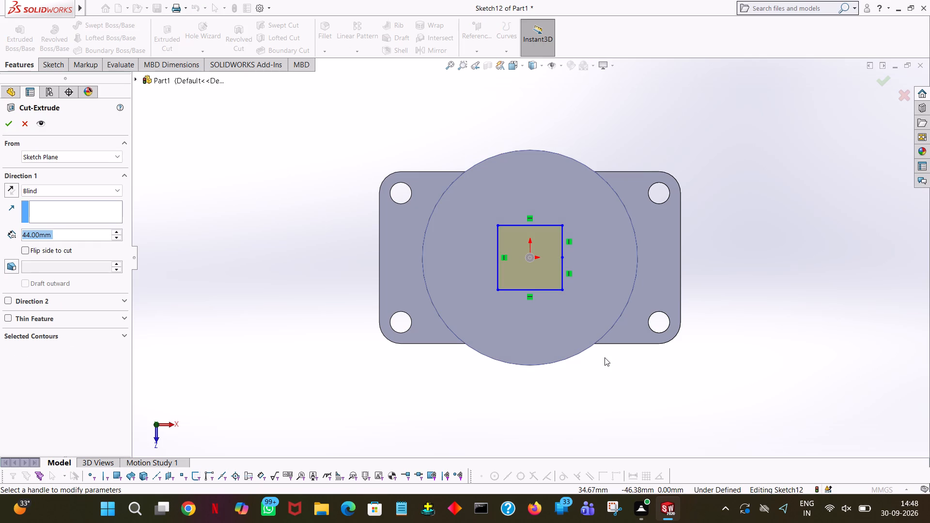
pyautogui.moveTo(709, 372); pyautogui.dragTo(684, 232, button='middle')
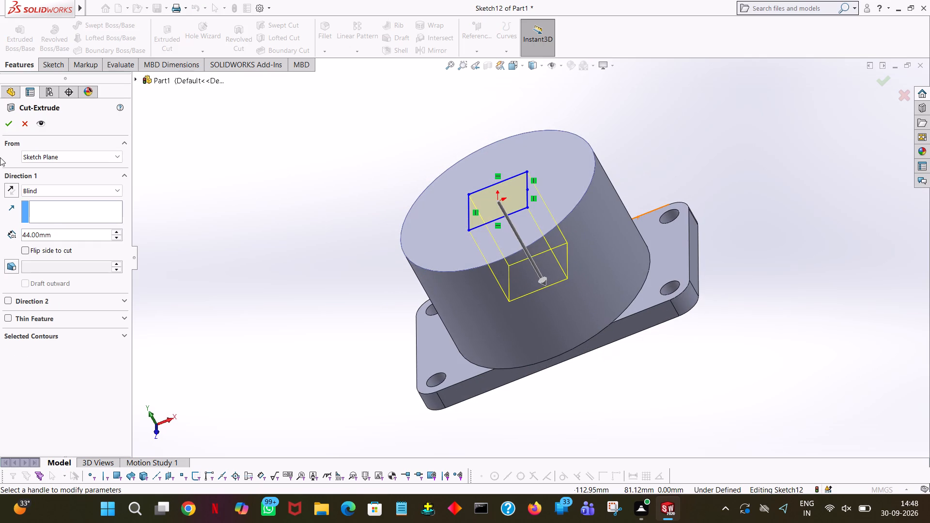
pyautogui.doubleClick(60, 234)
pyautogui.write('34')
pyautogui.press('Return')
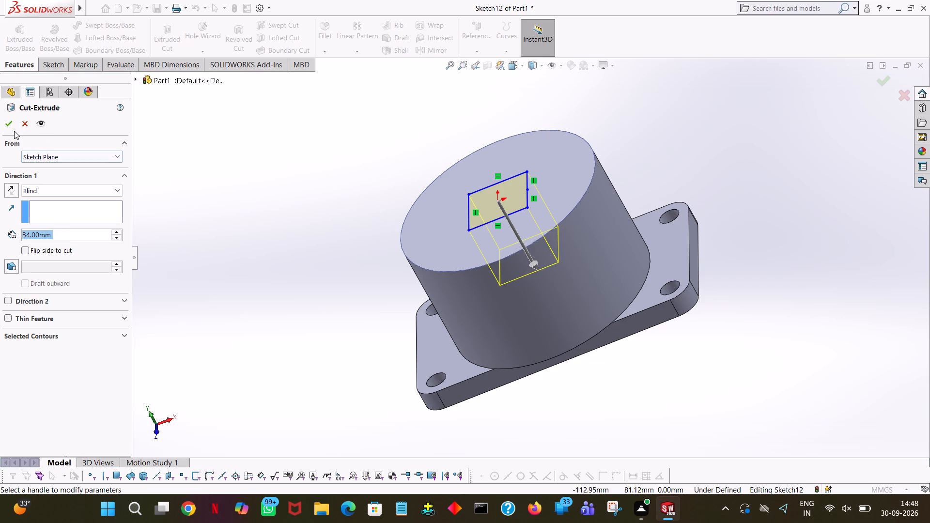
pyautogui.click(14, 131)
pyautogui.click(13, 126)
pyautogui.click(258, 347)
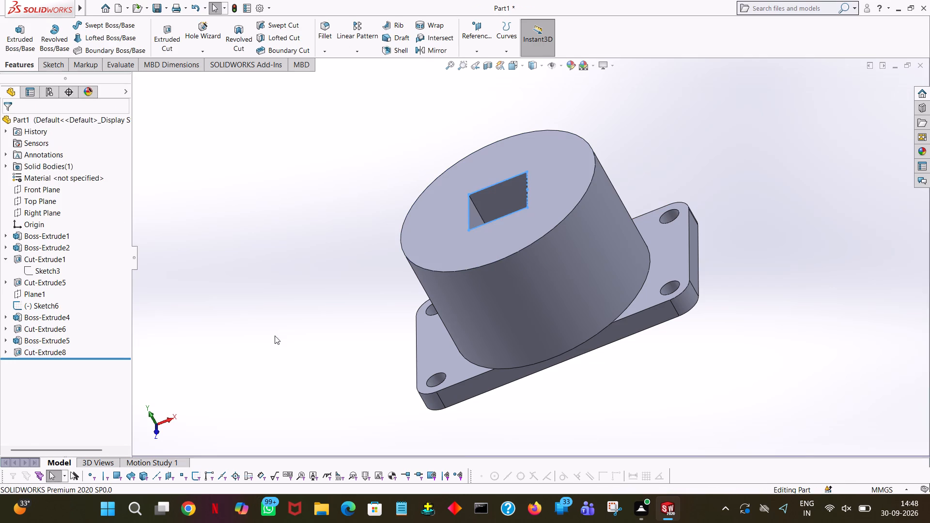
# Start another cut sketch on the cylinder's top face and draw a 15 mm horizontal line from the origin.
pyautogui.moveTo(280, 331); pyautogui.dragTo(304, 423, button='middle')
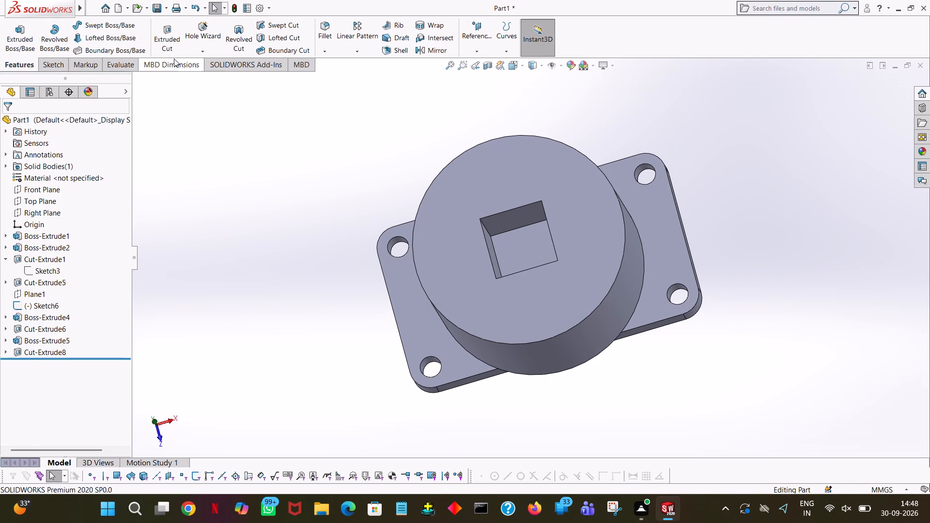
pyautogui.click(168, 37)
pyautogui.click(496, 164)
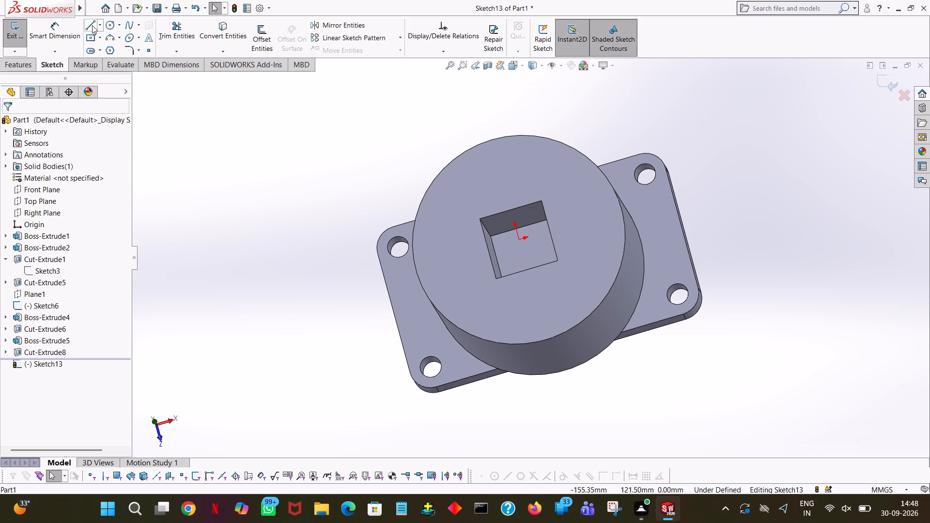
pyautogui.click(522, 68)
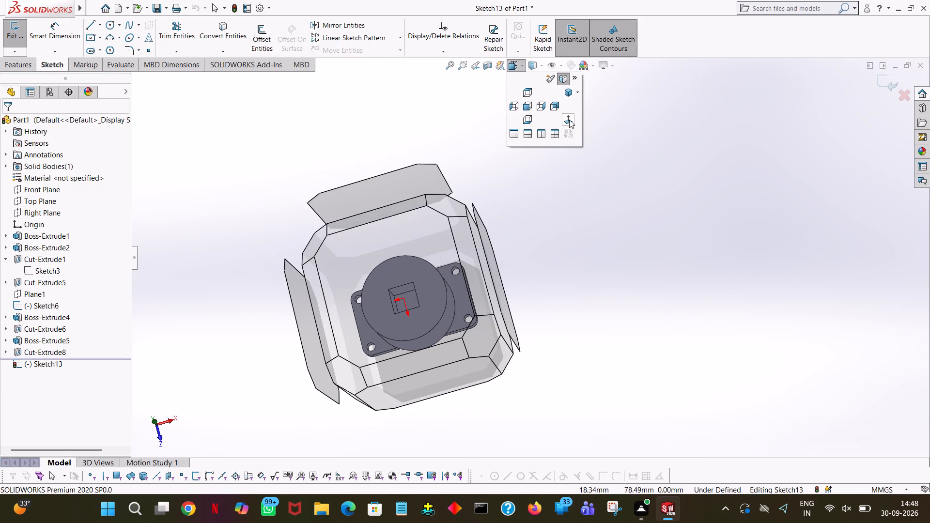
pyautogui.click(569, 120)
pyautogui.click(89, 22)
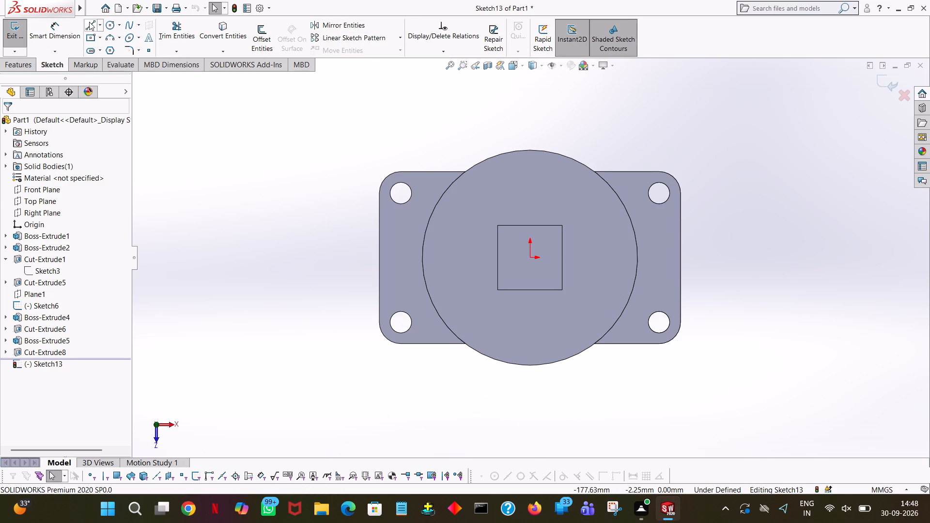
pyautogui.click(531, 259)
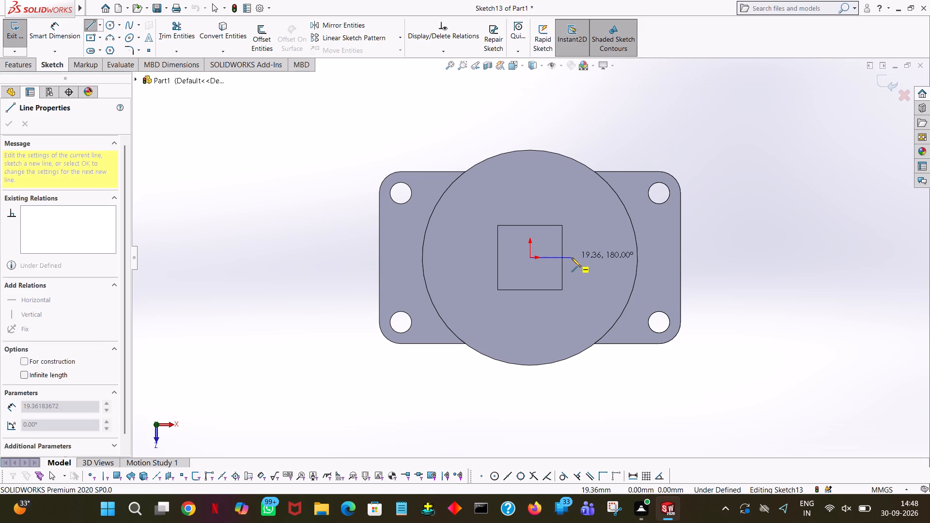
pyautogui.click(572, 258)
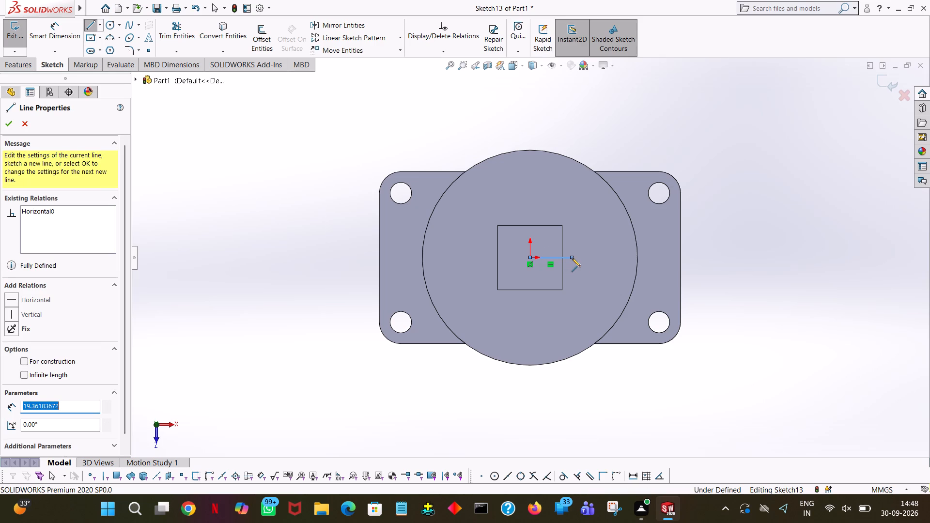
pyautogui.write('15')
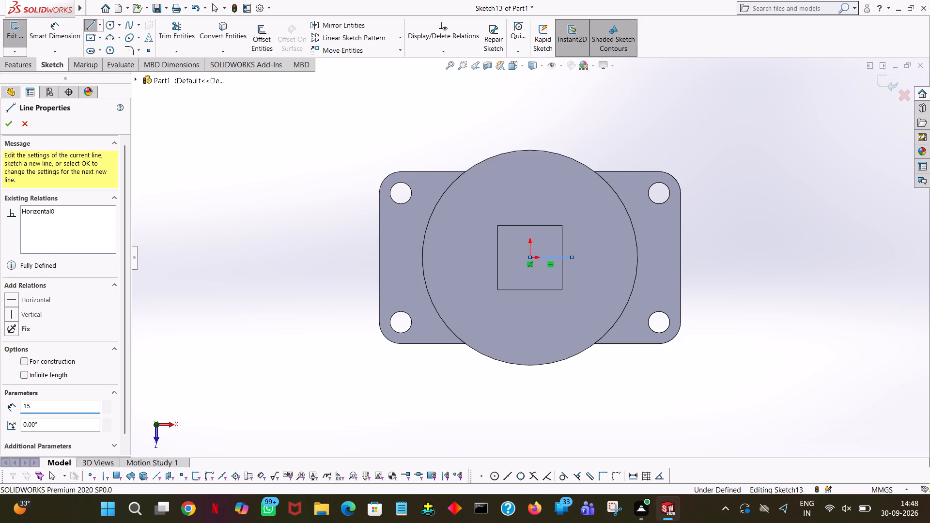
pyautogui.press('Return')
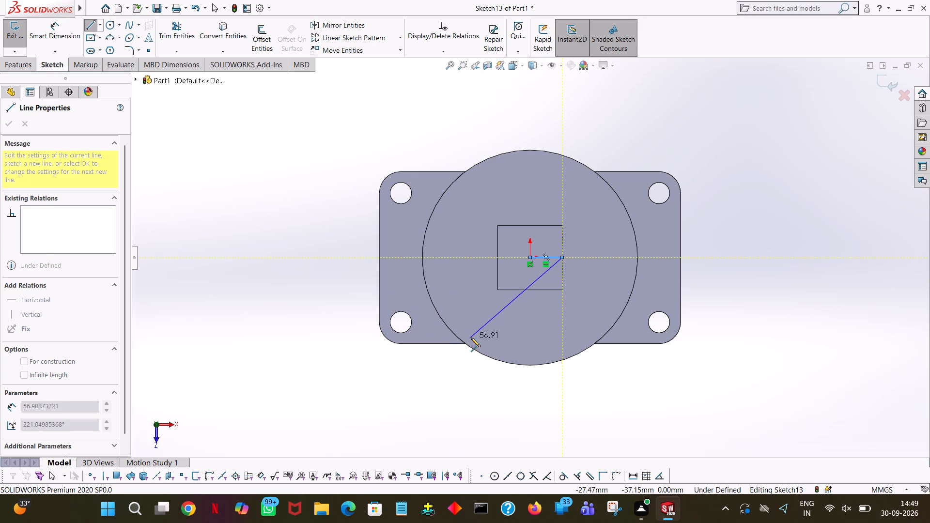
pyautogui.rightClick(471, 338)
pyautogui.click(499, 347)
# Set the length of the horizontal line from the origin to 30 mm.
pyautogui.click(551, 255)
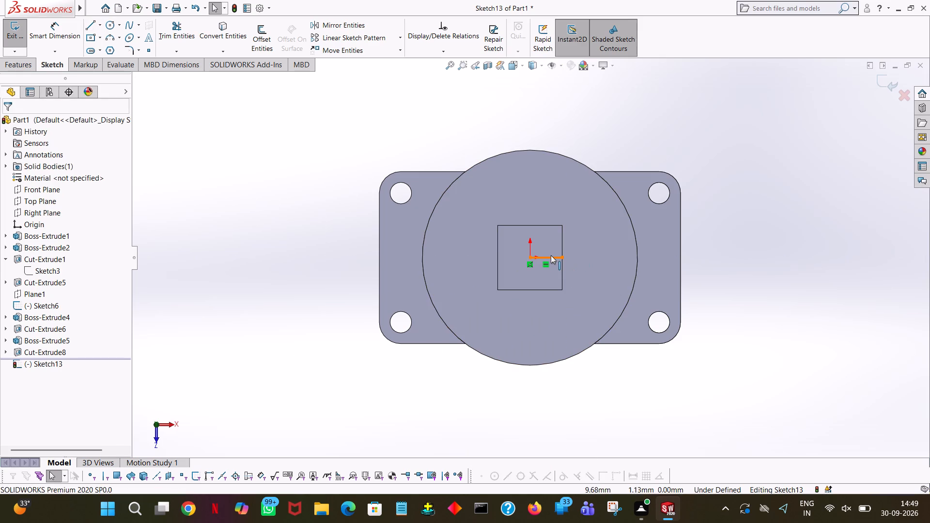
pyautogui.write('30')
pyautogui.press('Return')
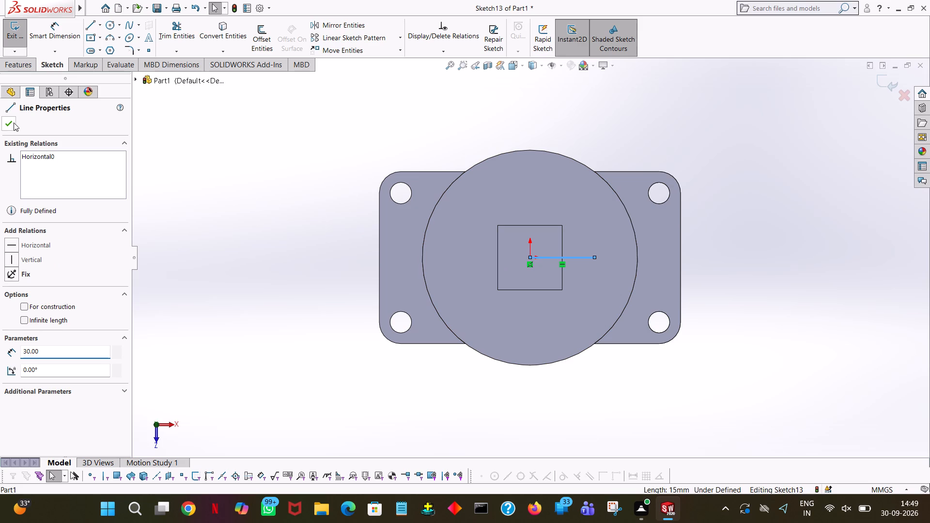
pyautogui.click(12, 122)
# Draw a closed 60 mm square around the origin, starting from the 30 mm line's outer end with a 30 mm vertical segment.
pyautogui.click(93, 29)
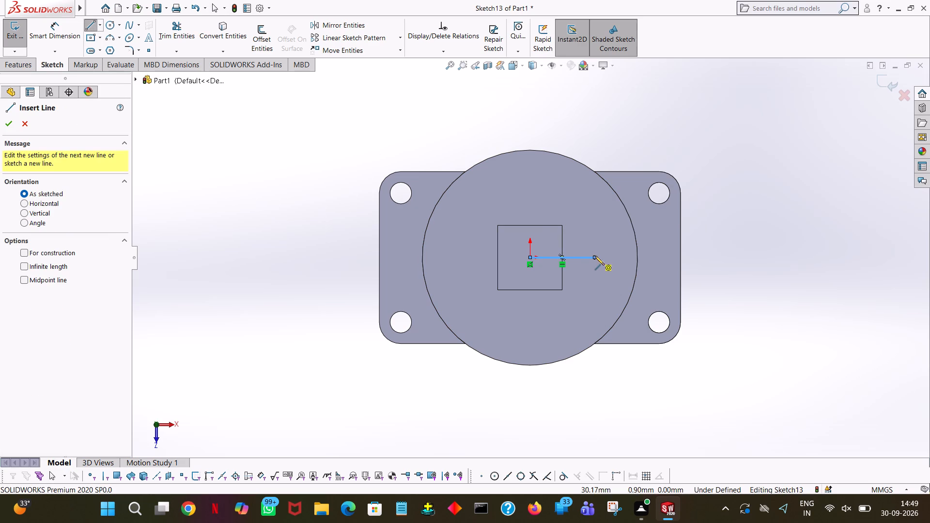
pyautogui.click(594, 256)
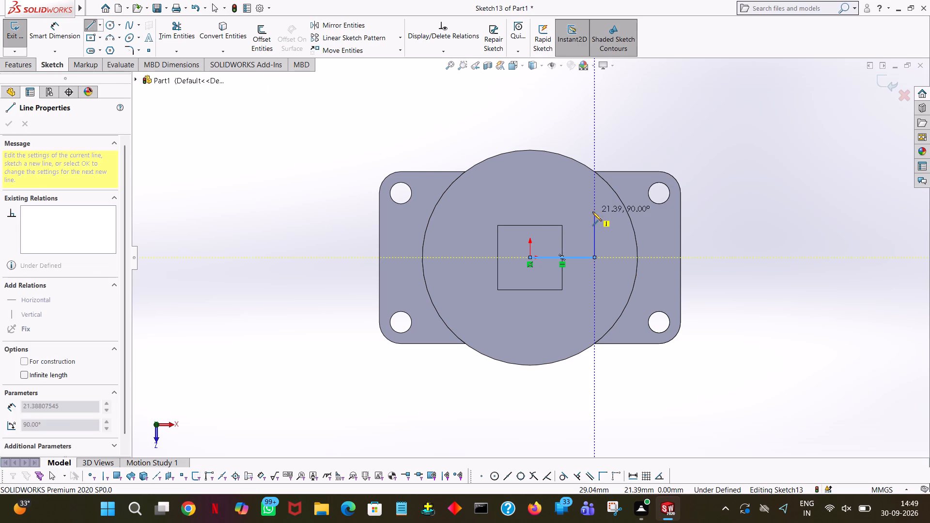
pyautogui.click(592, 212)
pyautogui.write('30')
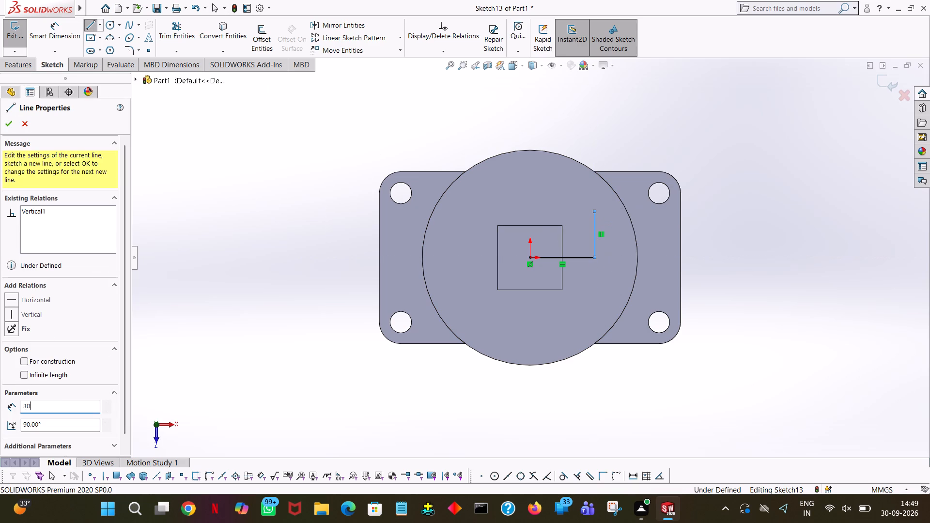
pyautogui.press('Return')
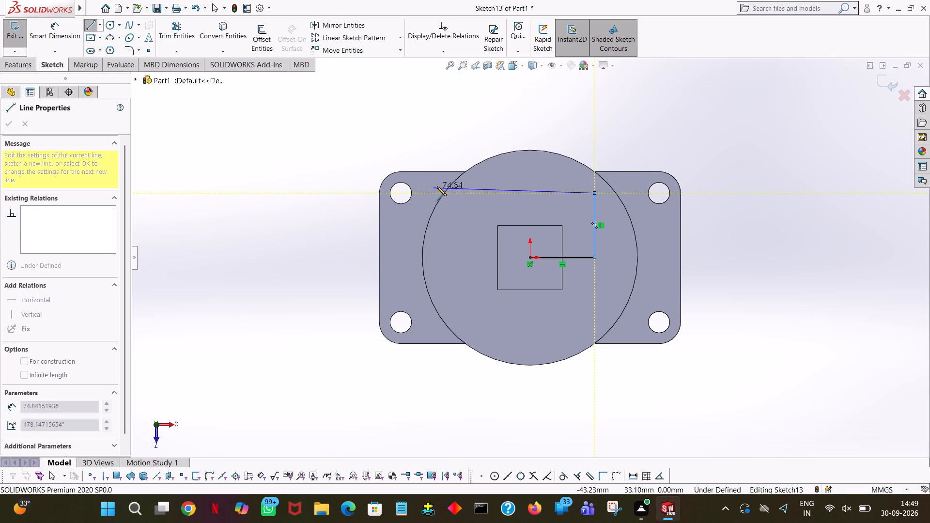
pyautogui.click(453, 194)
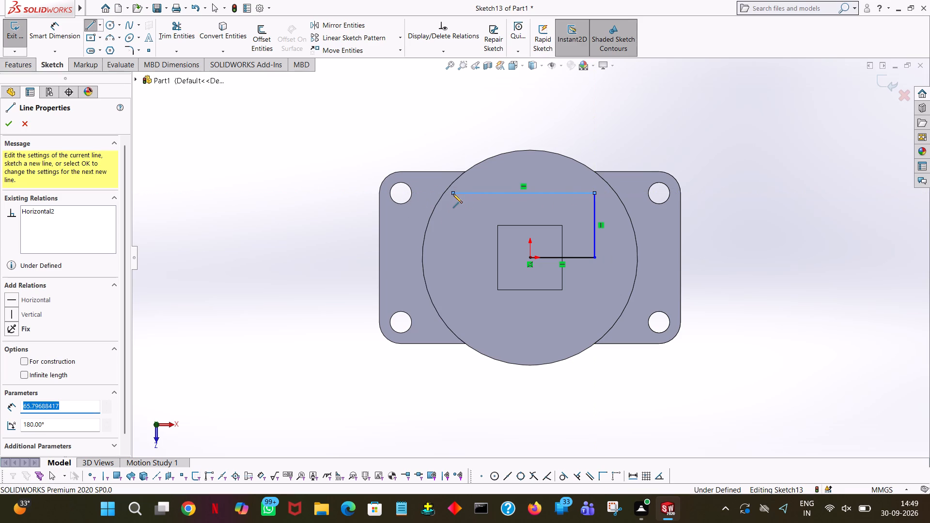
pyautogui.write('60')
pyautogui.press('Return')
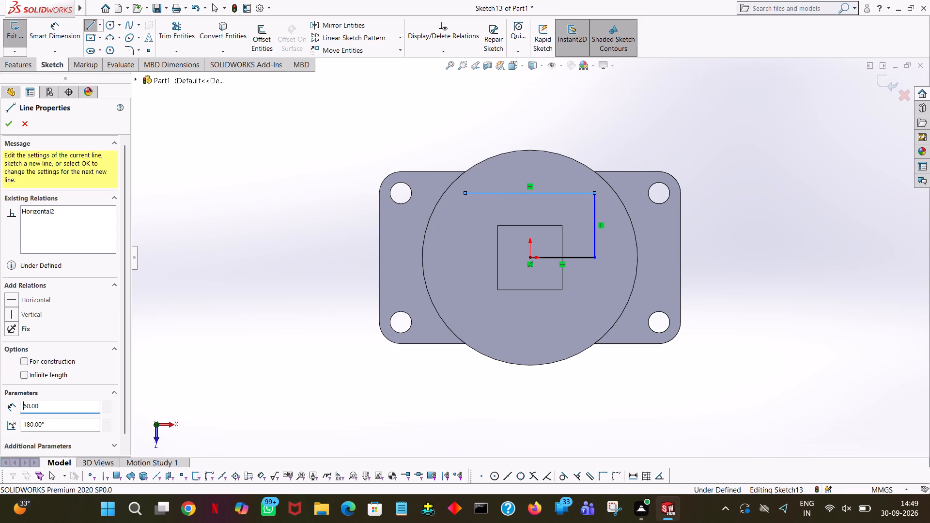
pyautogui.click(464, 316)
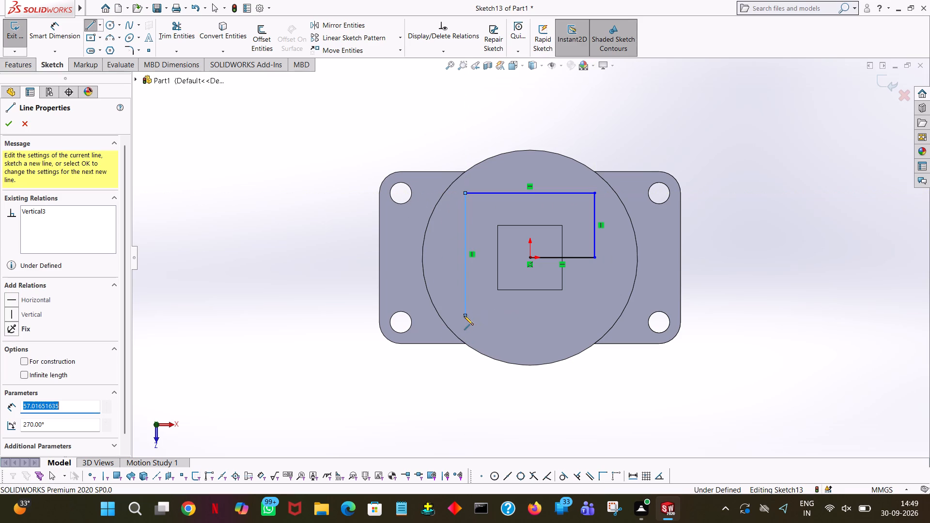
pyautogui.write('60')
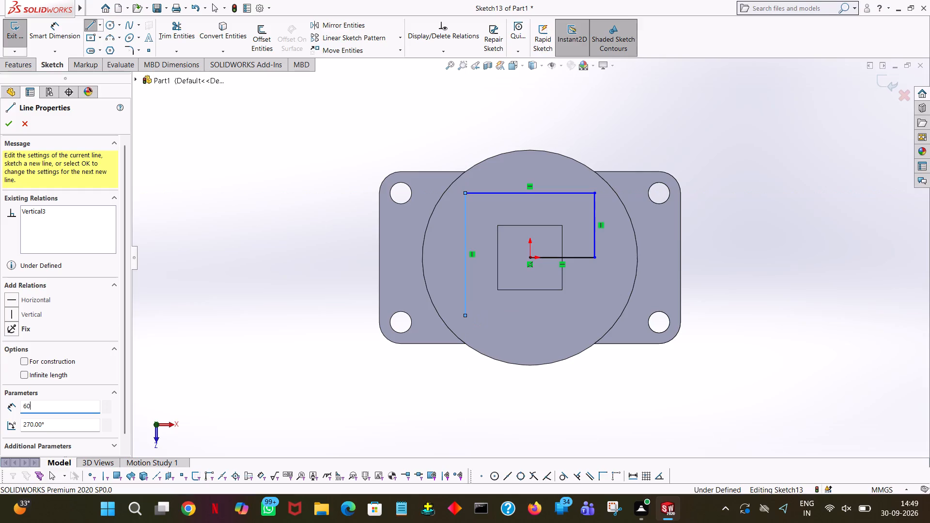
pyautogui.press('Return')
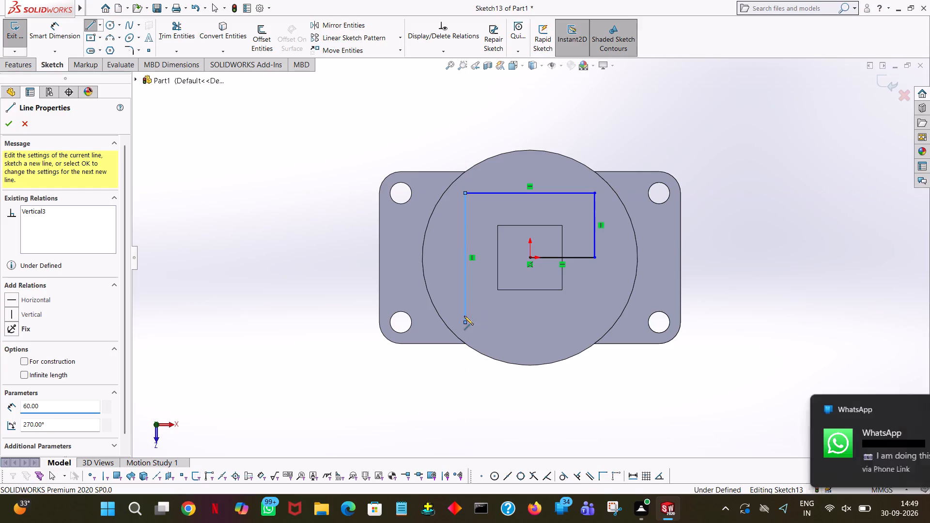
pyautogui.click(595, 322)
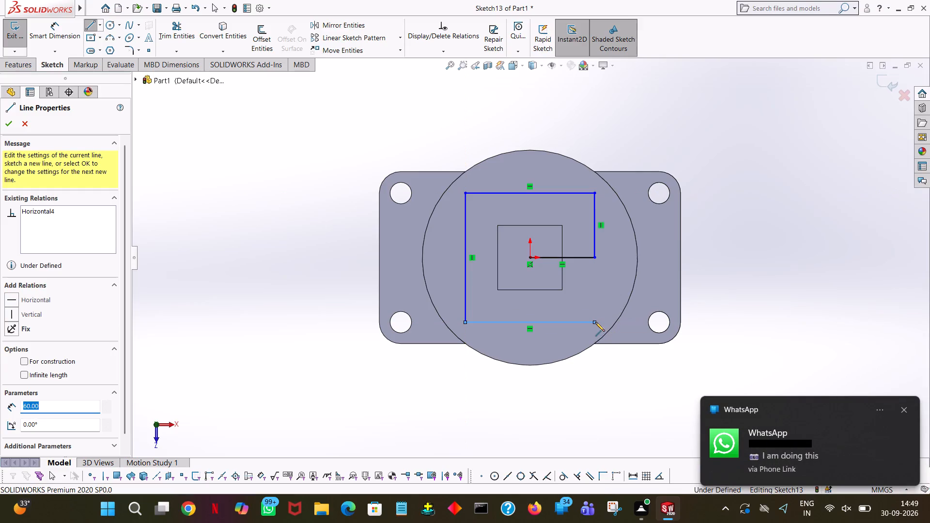
pyautogui.click(594, 256)
pyautogui.rightClick(594, 256)
pyautogui.click(615, 264)
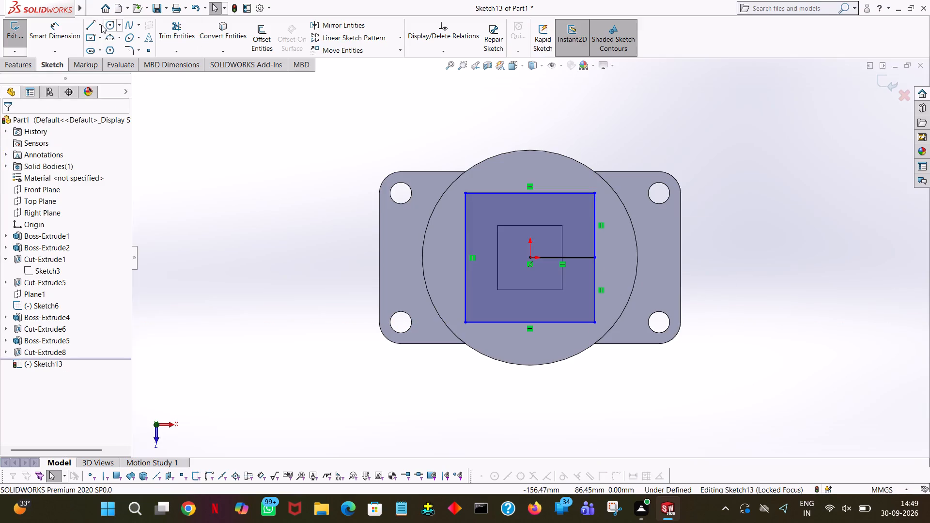
# Trim away the 30 mm horizontal line running from the origin to the larger square's side.
pyautogui.click(169, 18)
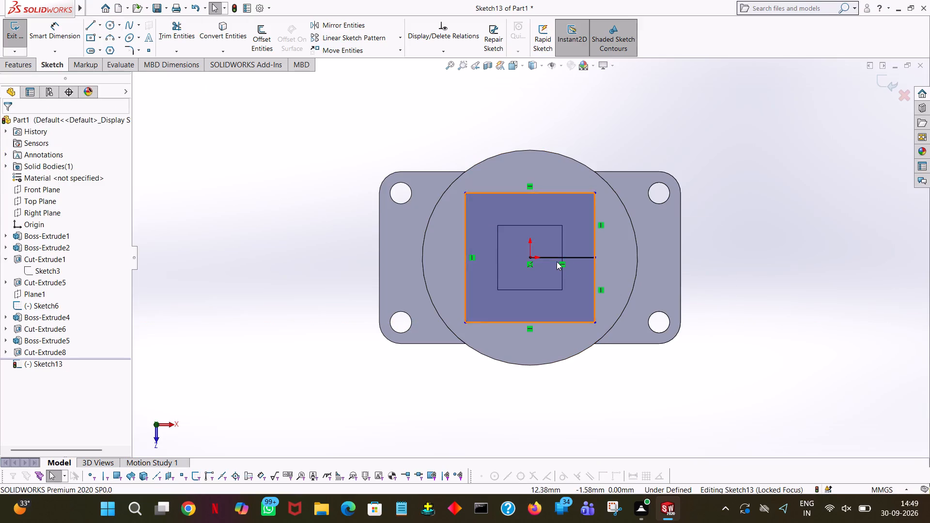
pyautogui.click(184, 29)
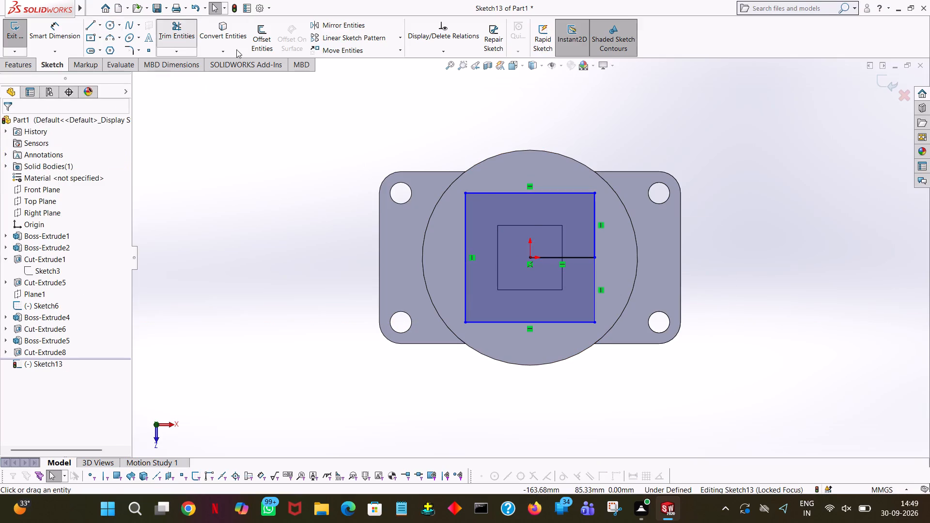
pyautogui.click(548, 256)
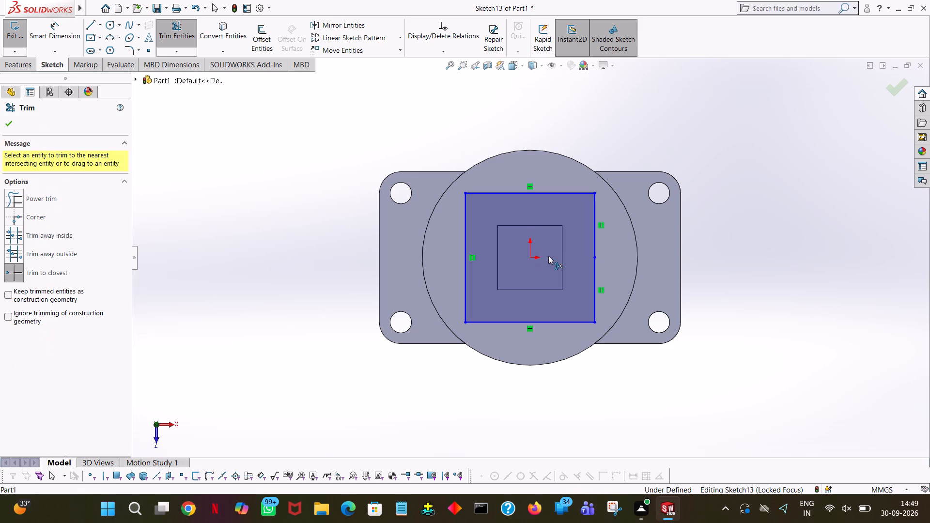
pyautogui.click(9, 122)
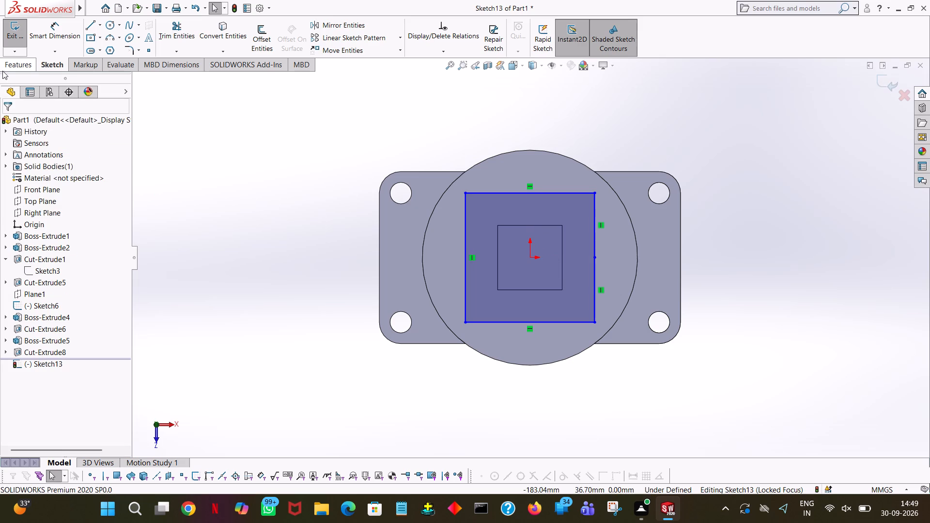
# Cut-extrude the 60 mm square blind into the cylinder to a depth of 17 mm.
pyautogui.click(1, 66)
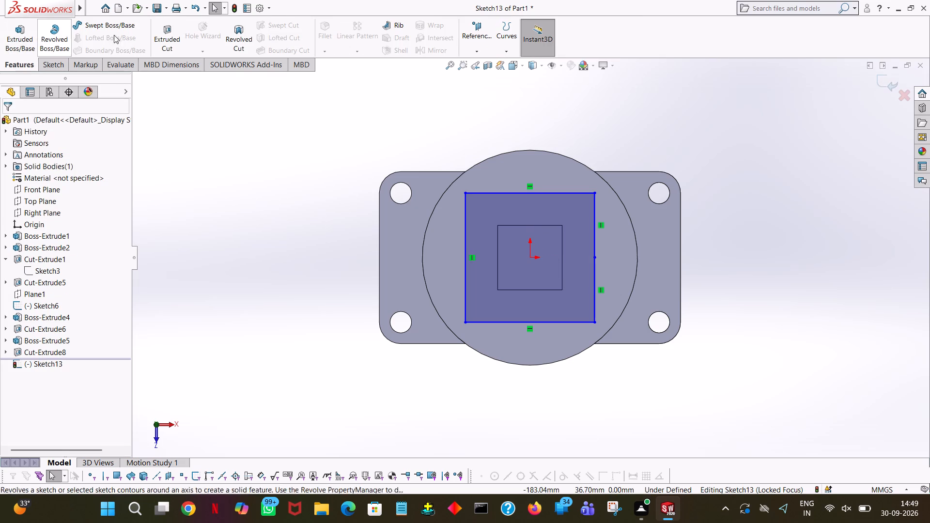
pyautogui.click(170, 33)
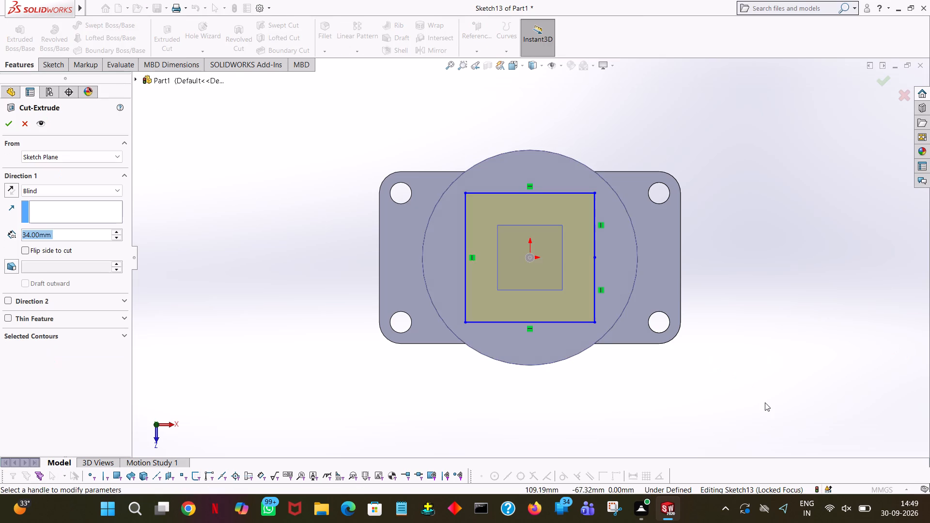
pyautogui.moveTo(765, 402); pyautogui.dragTo(742, 261, button='middle')
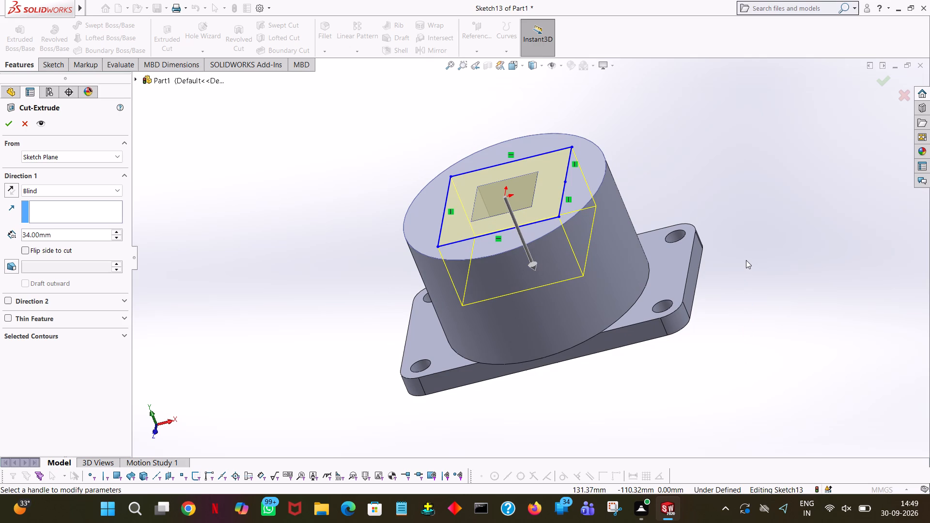
pyautogui.doubleClick(74, 232)
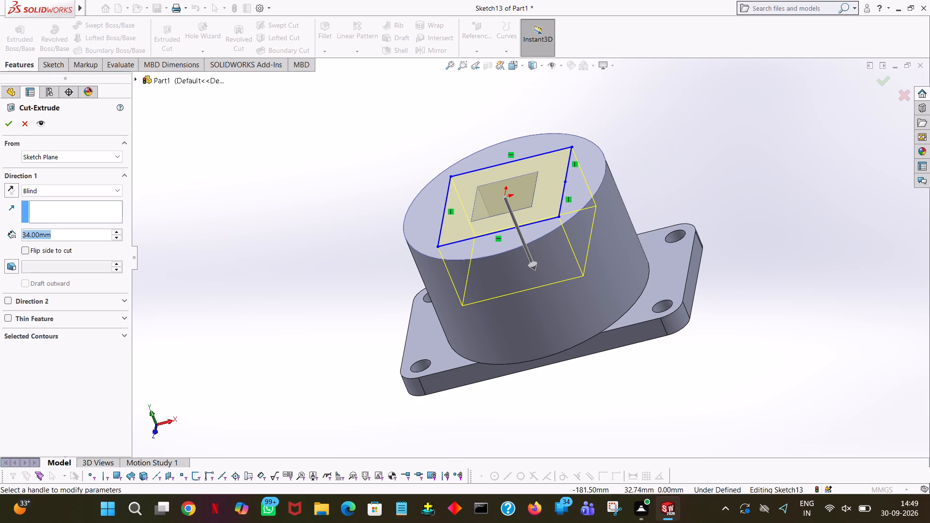
pyautogui.write('17')
pyautogui.press('Return')
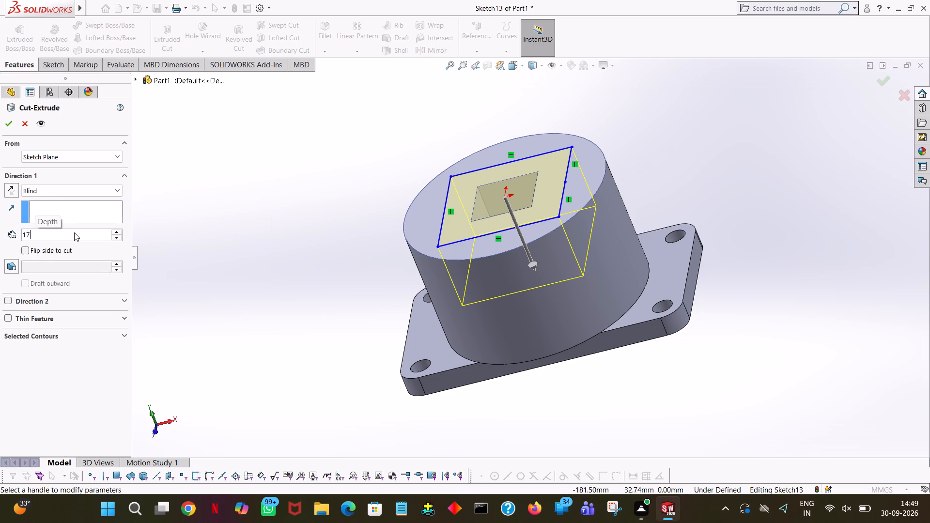
pyautogui.click(12, 126)
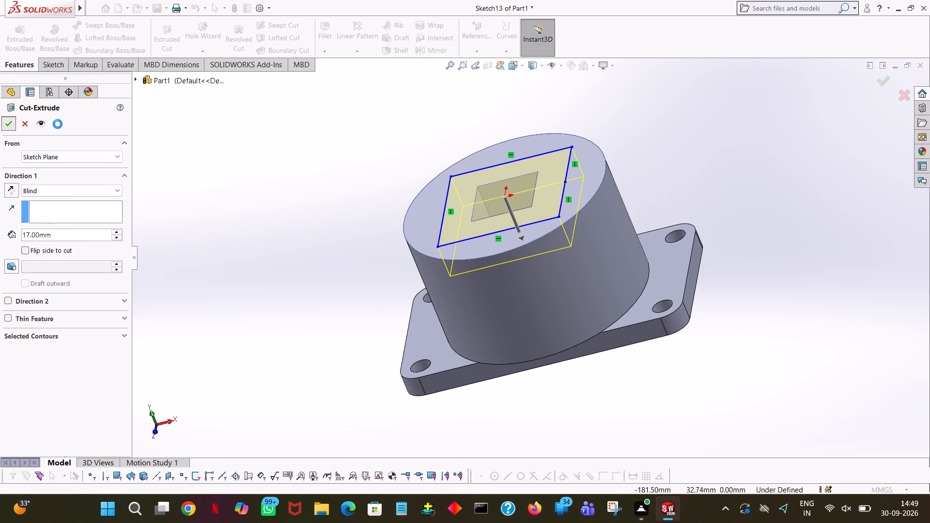
# Examine the stepped square pocket in the cylinder from several angles.
pyautogui.click(315, 138)
pyautogui.moveTo(315, 138); pyautogui.dragTo(326, 175, button='middle')
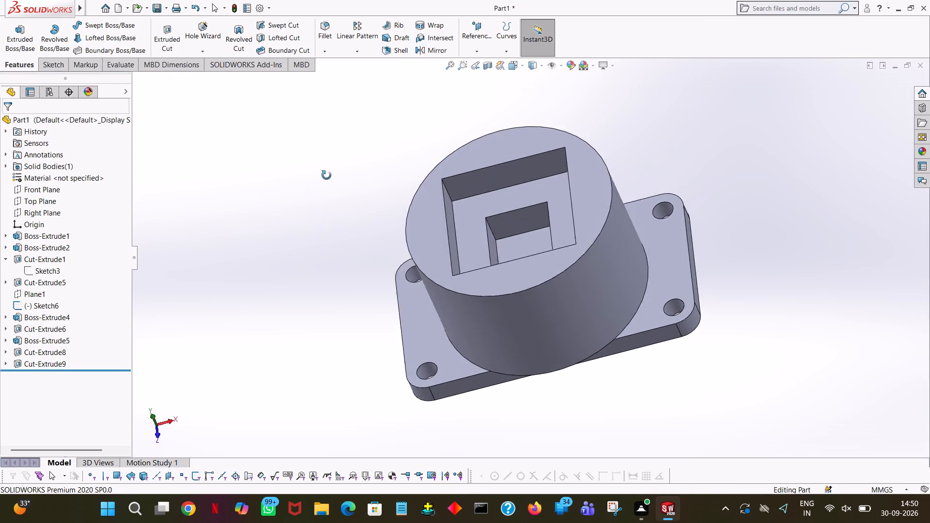
pyautogui.moveTo(326, 175); pyautogui.dragTo(378, 195, button='middle')
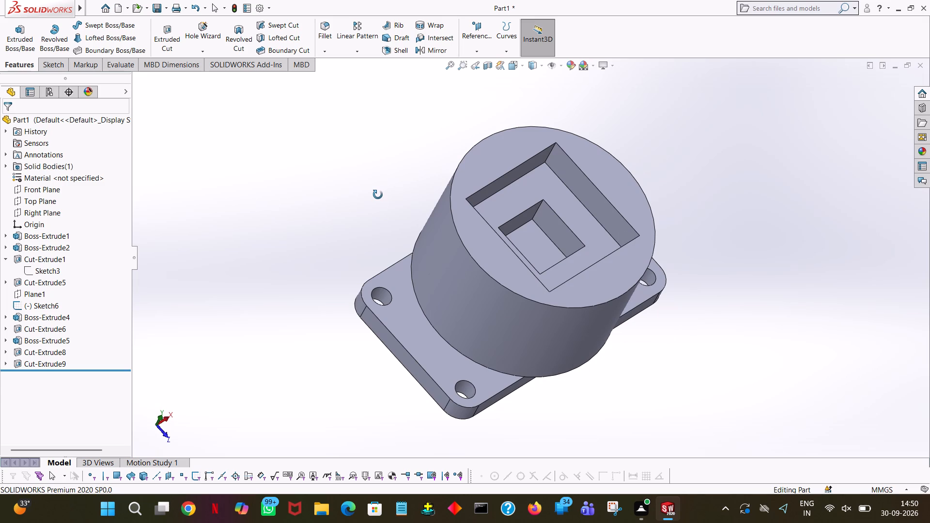
pyautogui.moveTo(378, 195); pyautogui.dragTo(365, 130, button='middle')
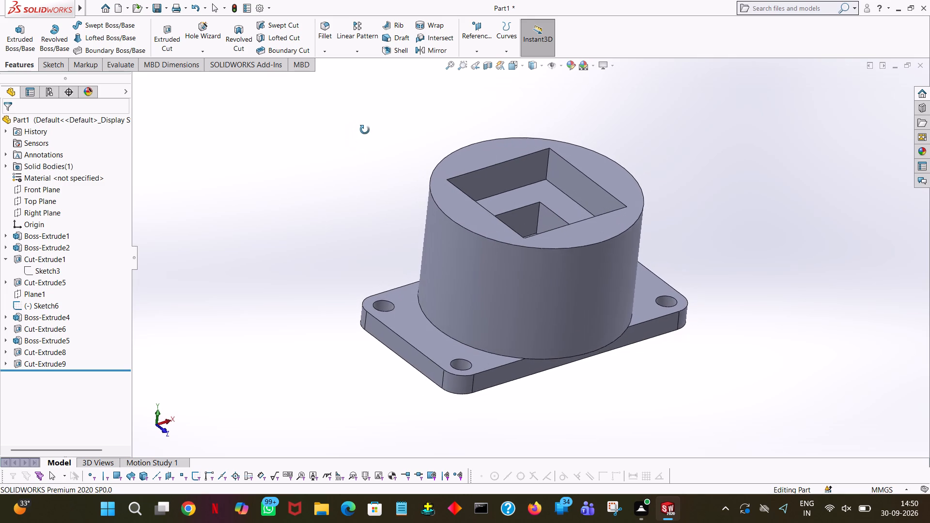
pyautogui.moveTo(365, 130); pyautogui.dragTo(366, 133, button='middle')
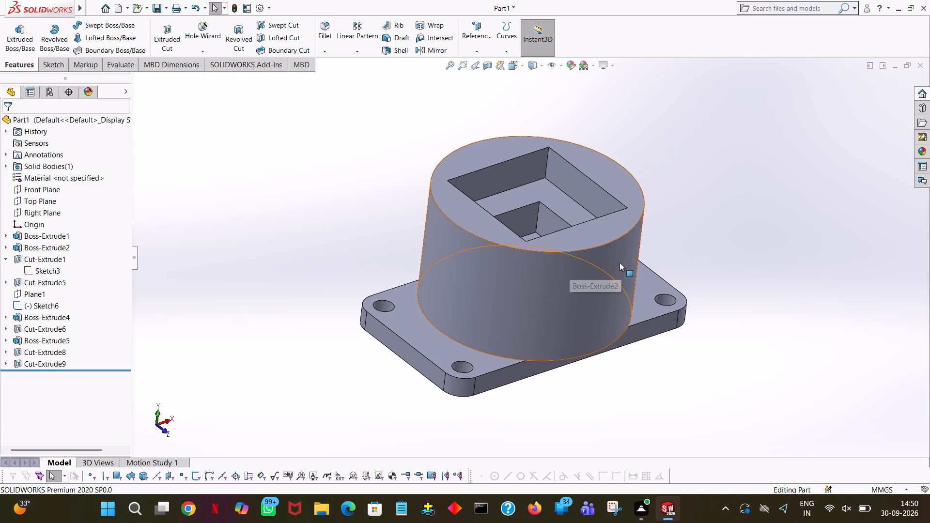
pyautogui.moveTo(759, 265); pyautogui.dragTo(774, 261, button='middle')
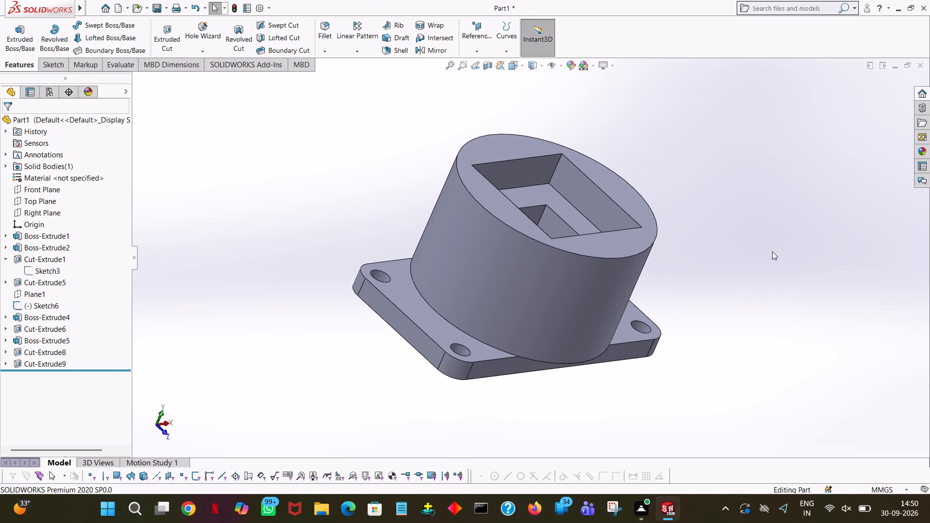
pyautogui.middleClick(771, 250)
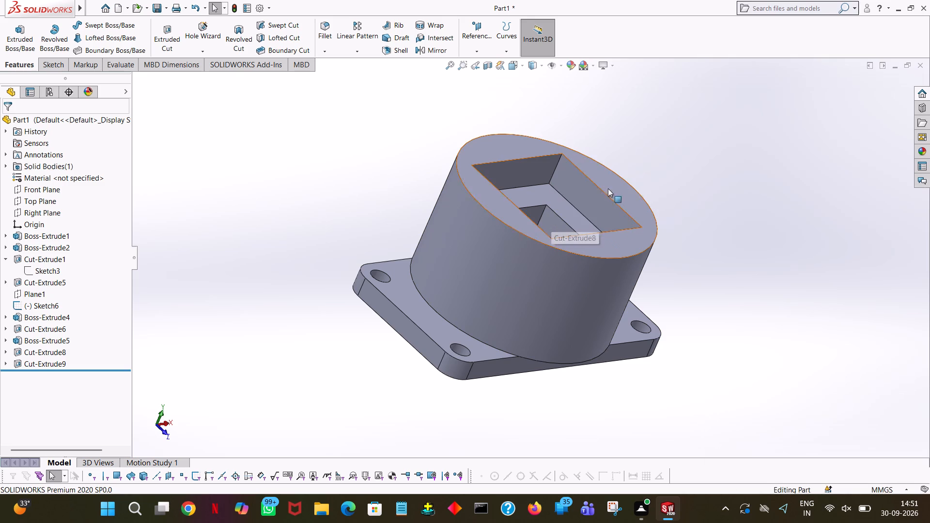
pyautogui.moveTo(896, 235); pyautogui.dragTo(871, 286, button='middle')
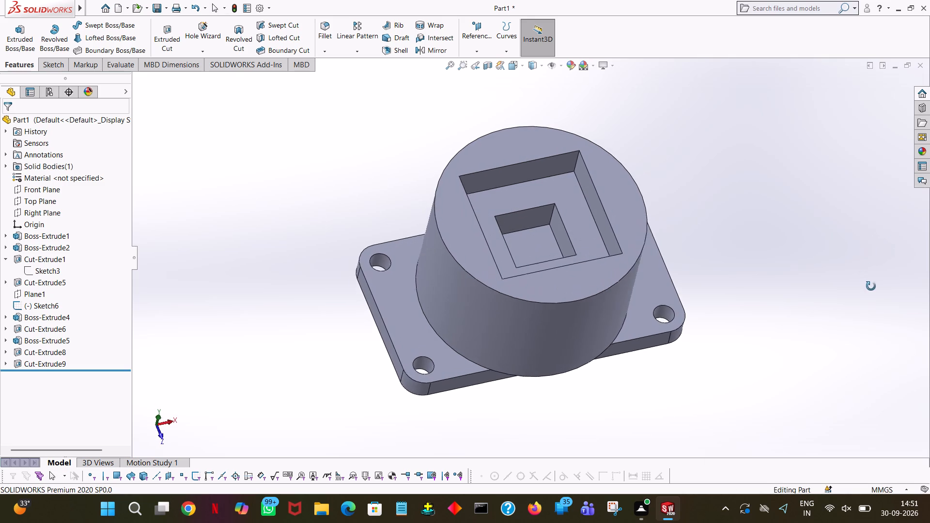
pyautogui.moveTo(871, 286); pyautogui.dragTo(884, 349, button='middle')
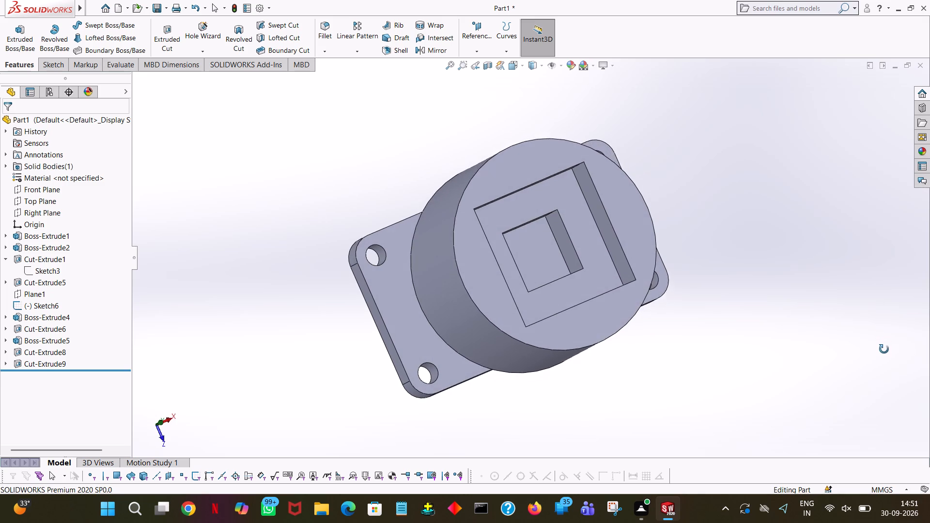
pyautogui.moveTo(884, 349); pyautogui.dragTo(885, 358, button='middle')
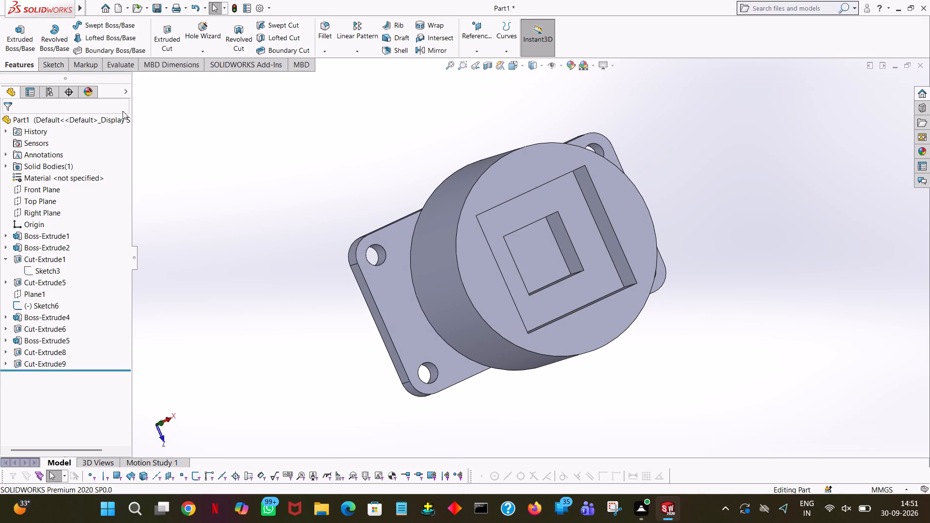
# Start a cut sketch on the 60 mm pocket's ledge face and trace the pocket outline as a closed 60 mm square.
pyautogui.click(175, 39)
pyautogui.click(539, 195)
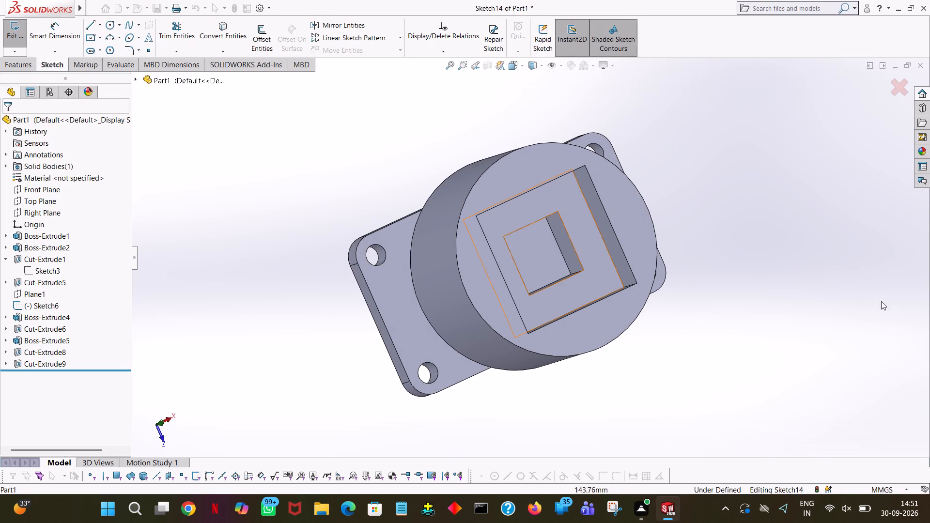
pyautogui.moveTo(883, 301); pyautogui.dragTo(864, 284, button='middle')
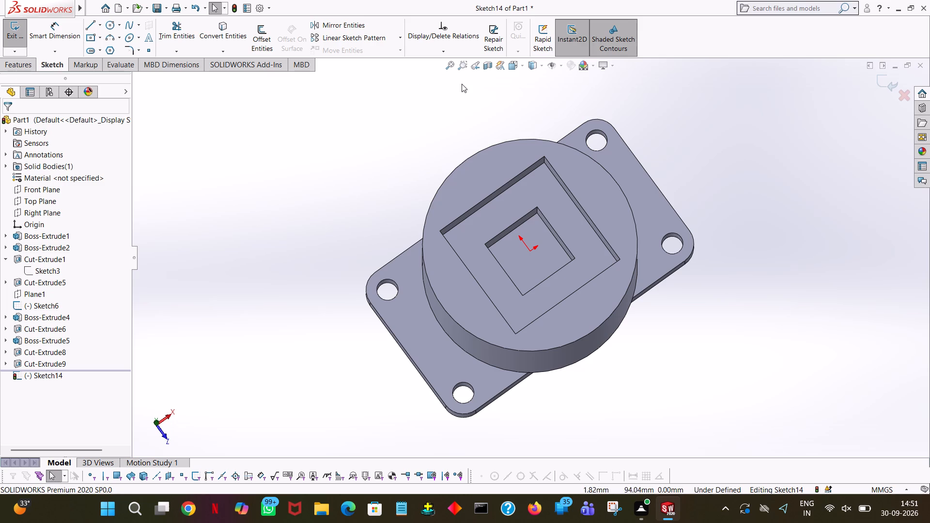
pyautogui.click(522, 65)
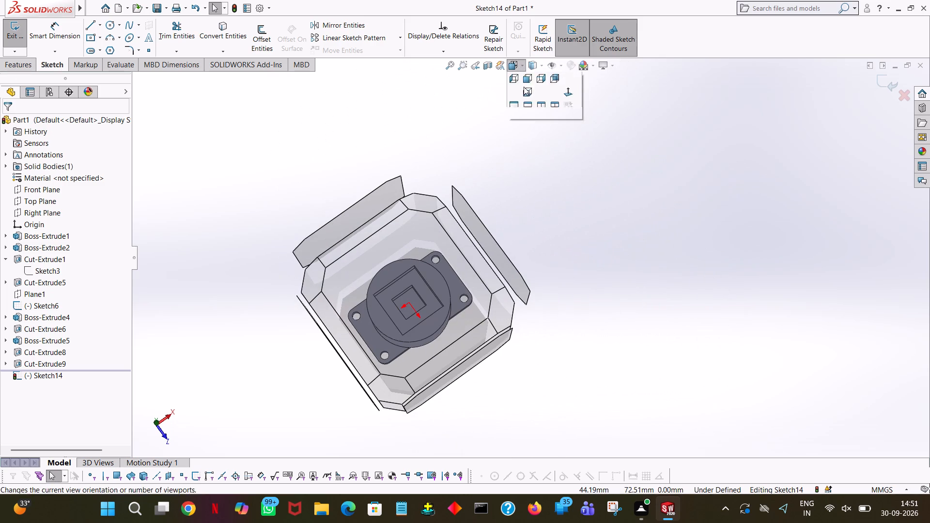
pyautogui.click(563, 117)
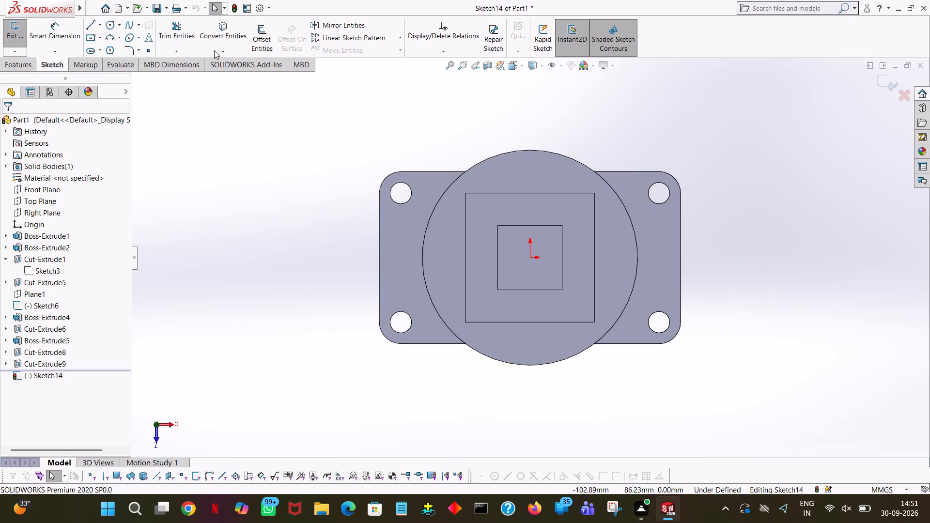
pyautogui.click(88, 28)
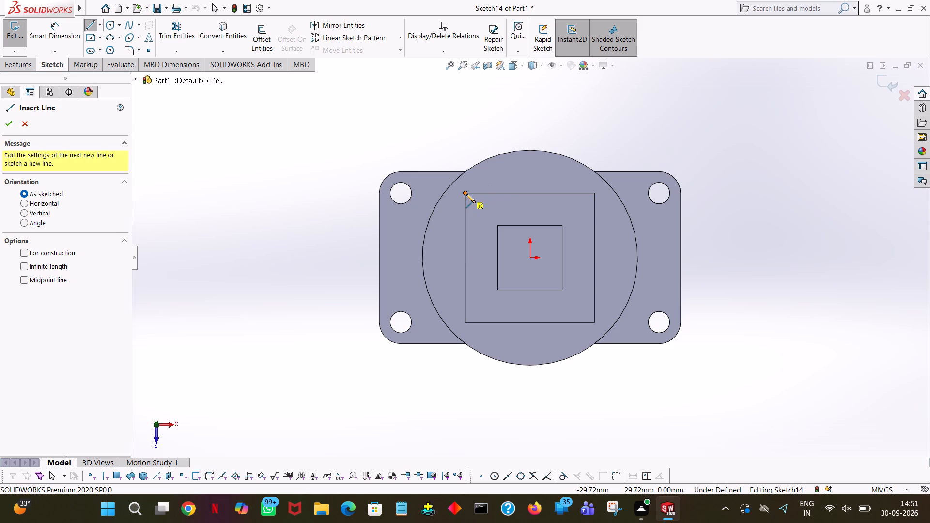
pyautogui.click(466, 194)
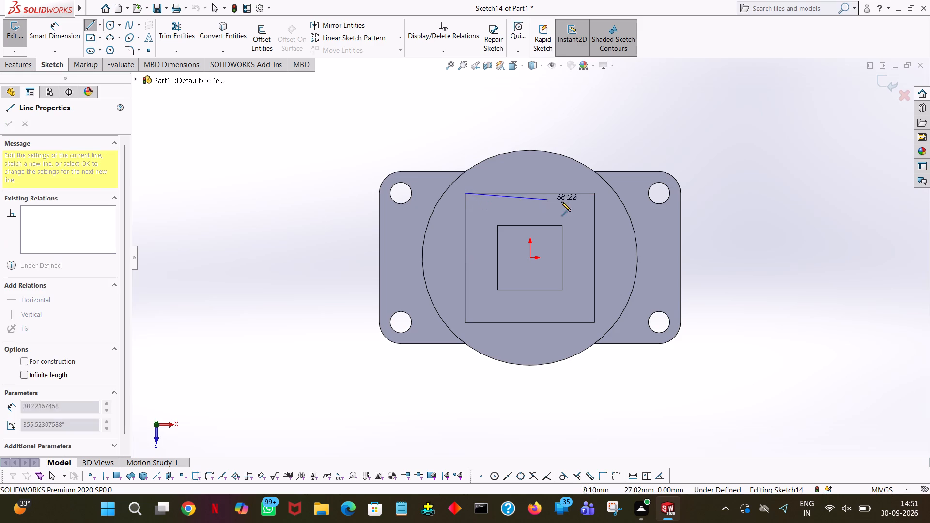
pyautogui.click(596, 193)
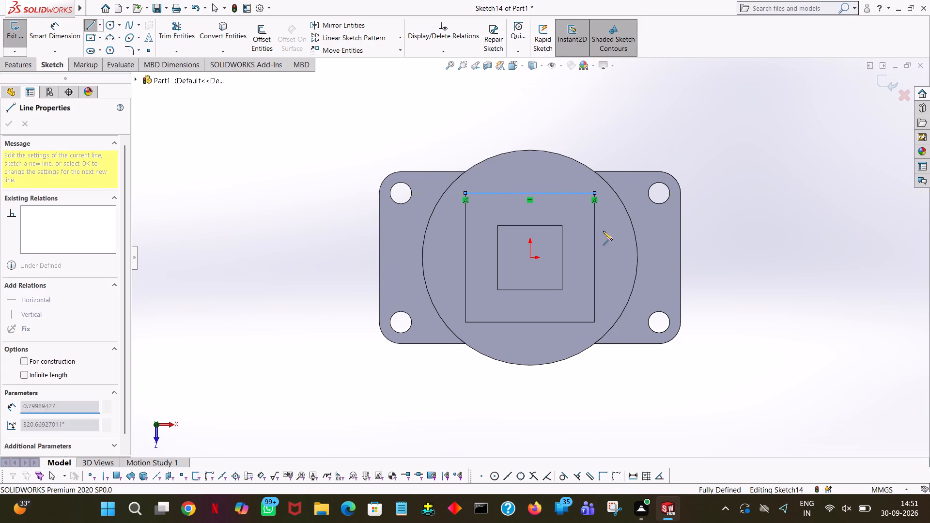
pyautogui.click(594, 322)
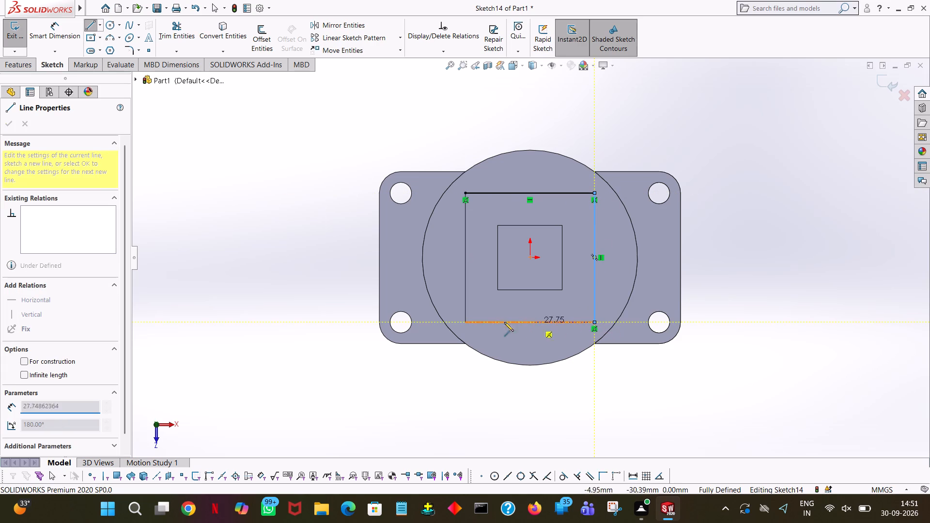
pyautogui.click(466, 323)
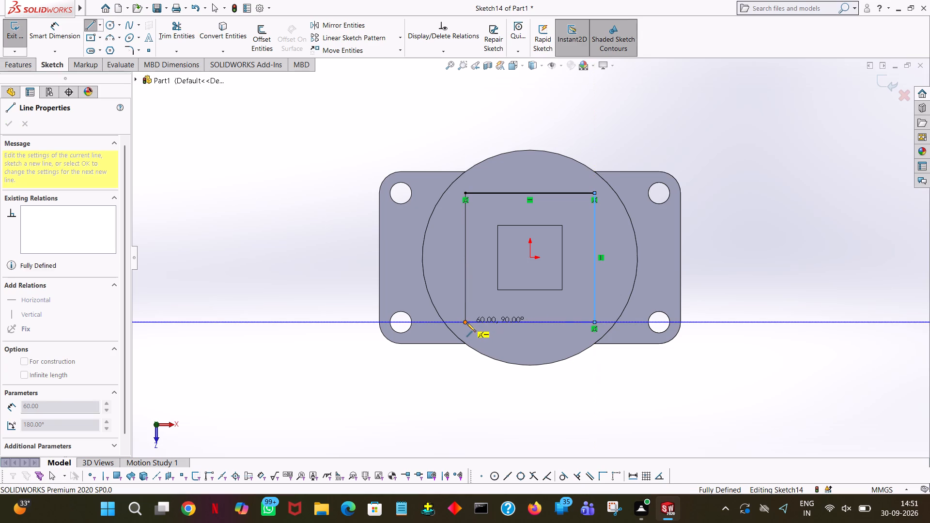
pyautogui.click(466, 192)
pyautogui.rightClick(466, 192)
pyautogui.click(502, 200)
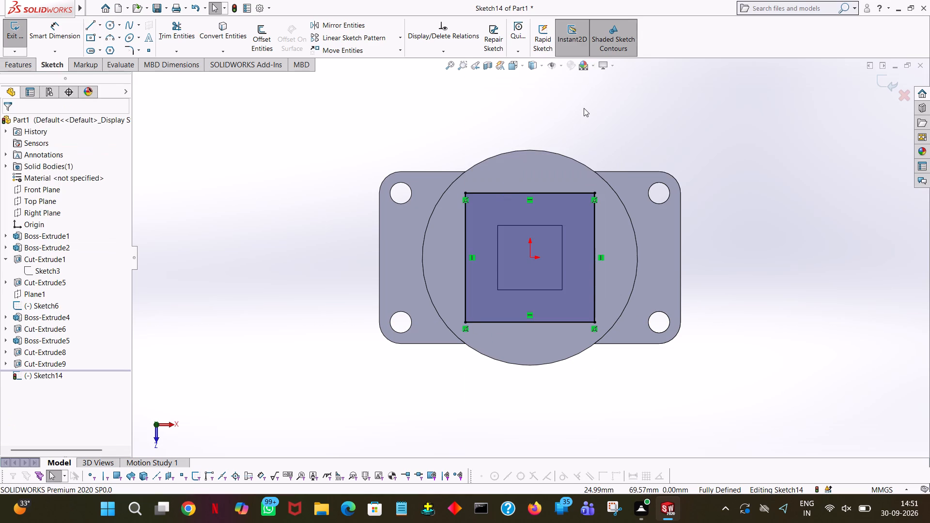
# Cut-extrude the 60 mm square blind to a depth of 9 mm with an inward draft of 58.93 degrees.
pyautogui.click(584, 108)
pyautogui.click(16, 64)
pyautogui.click(160, 31)
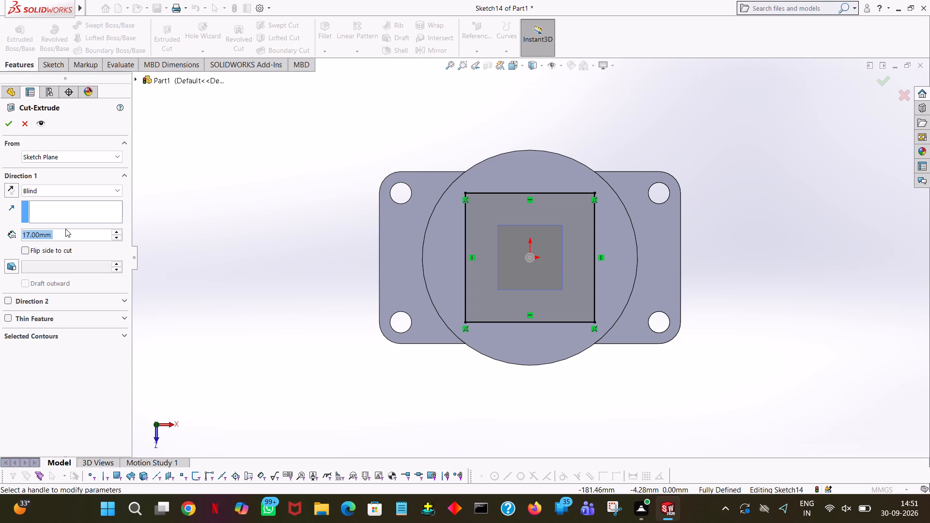
pyautogui.press('9')
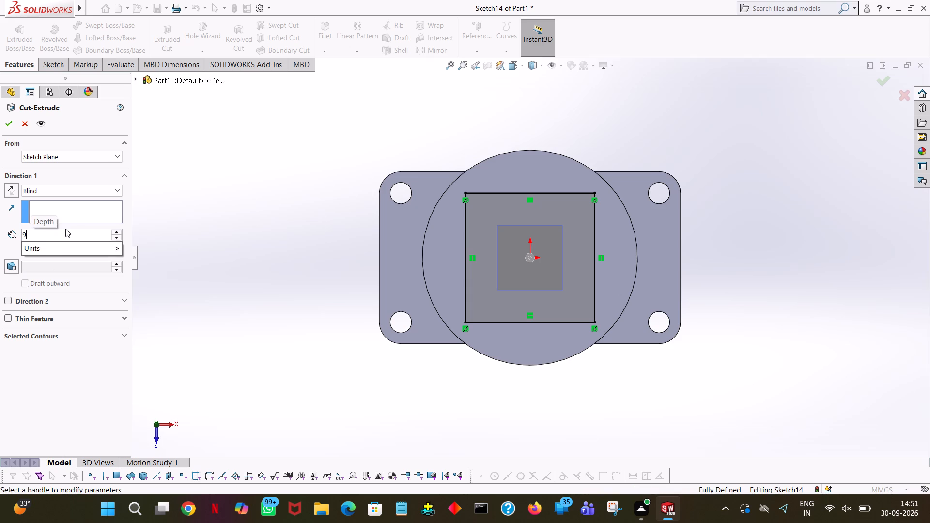
pyautogui.click(297, 192)
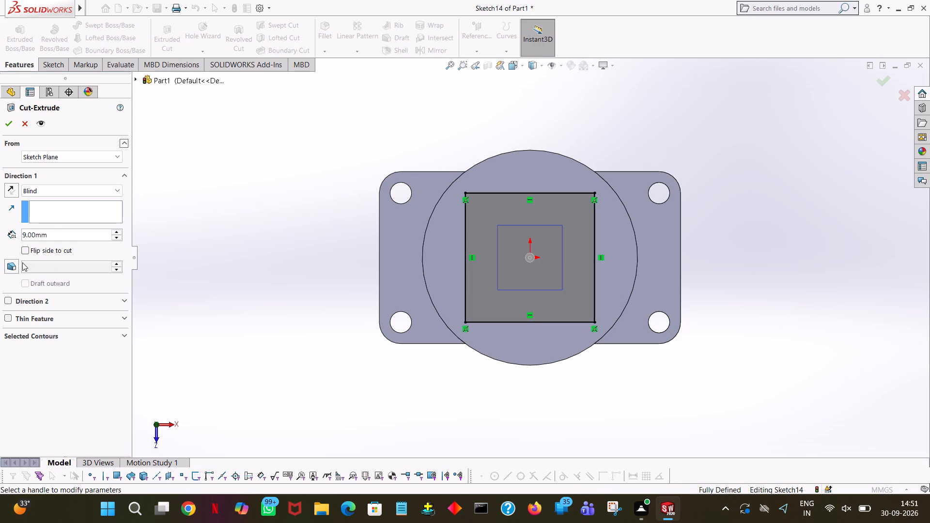
pyautogui.click(16, 266)
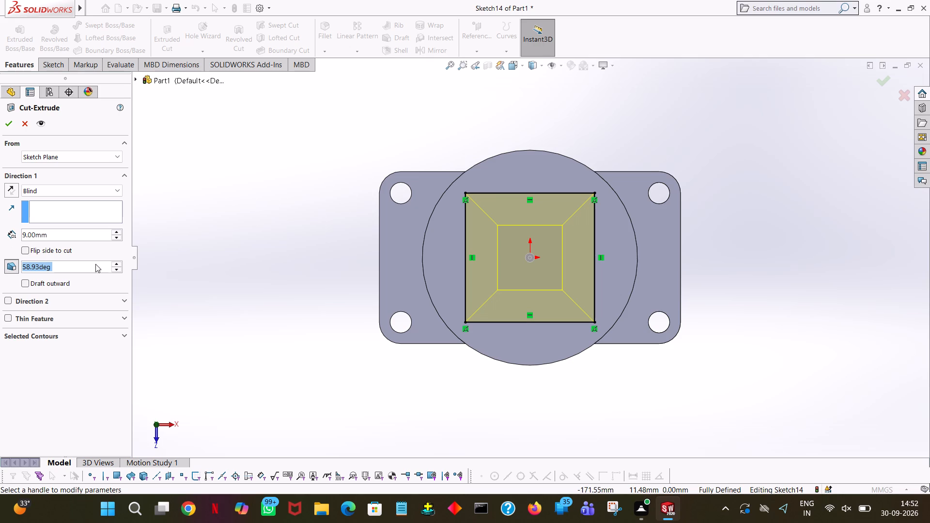
pyautogui.moveTo(301, 378); pyautogui.dragTo(301, 307, button='middle')
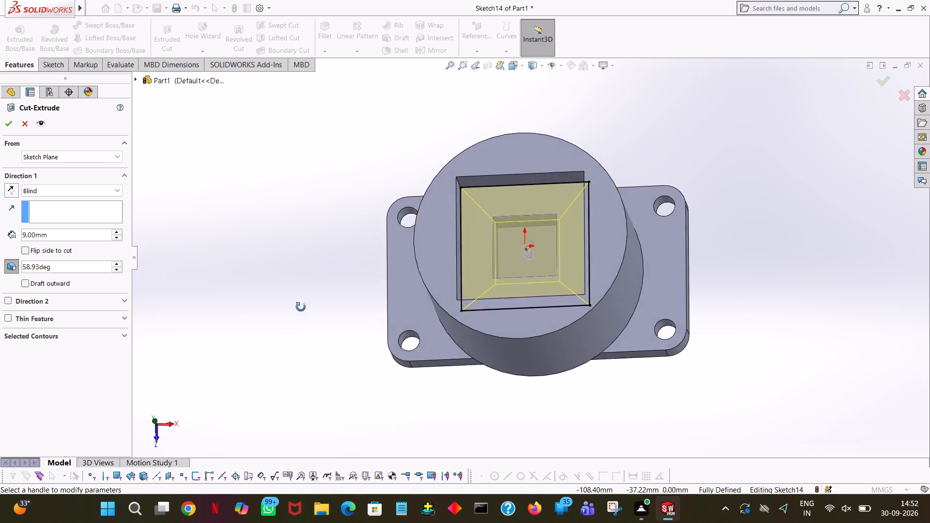
pyautogui.moveTo(301, 307); pyautogui.dragTo(325, 179, button='middle')
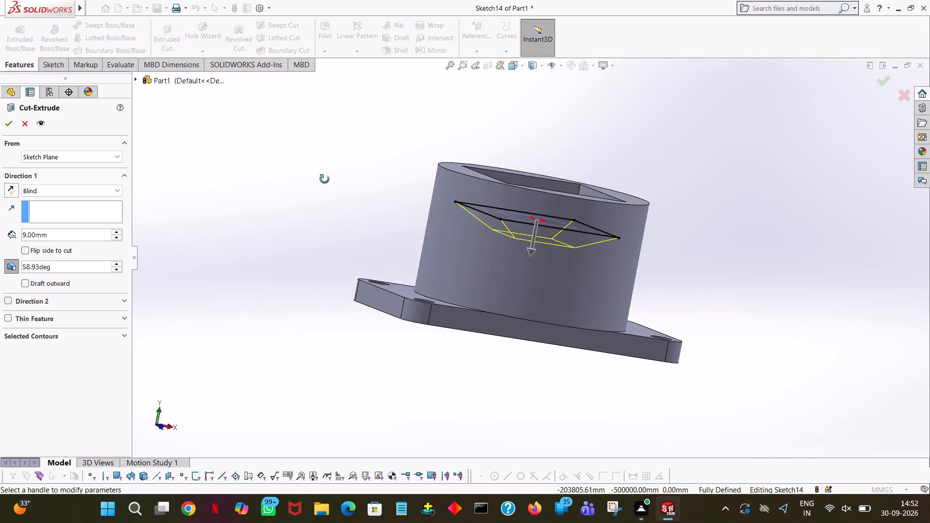
pyautogui.moveTo(325, 179); pyautogui.dragTo(315, 347, button='middle')
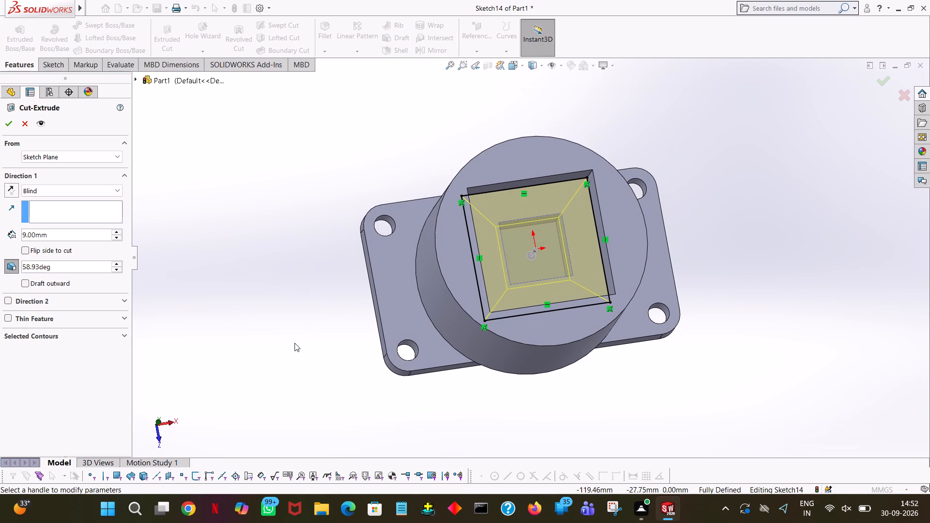
pyautogui.press('space')
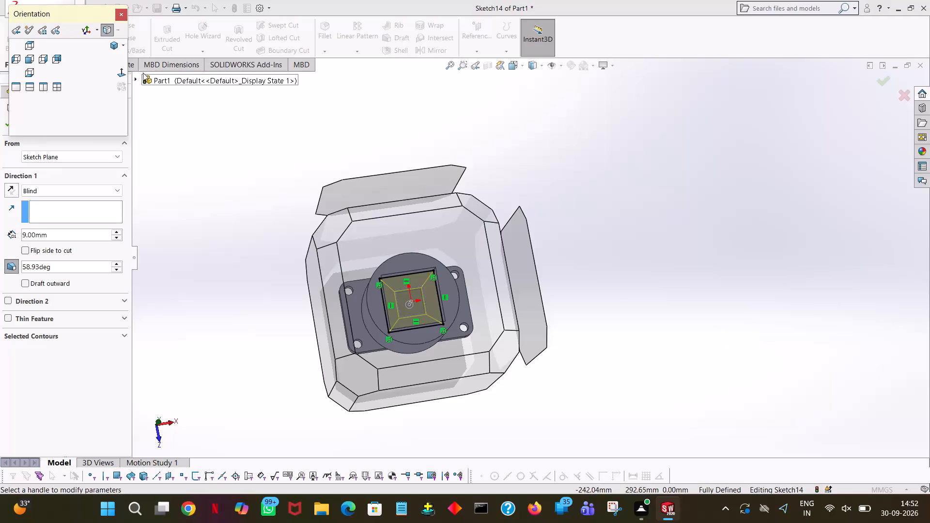
pyautogui.click(124, 70)
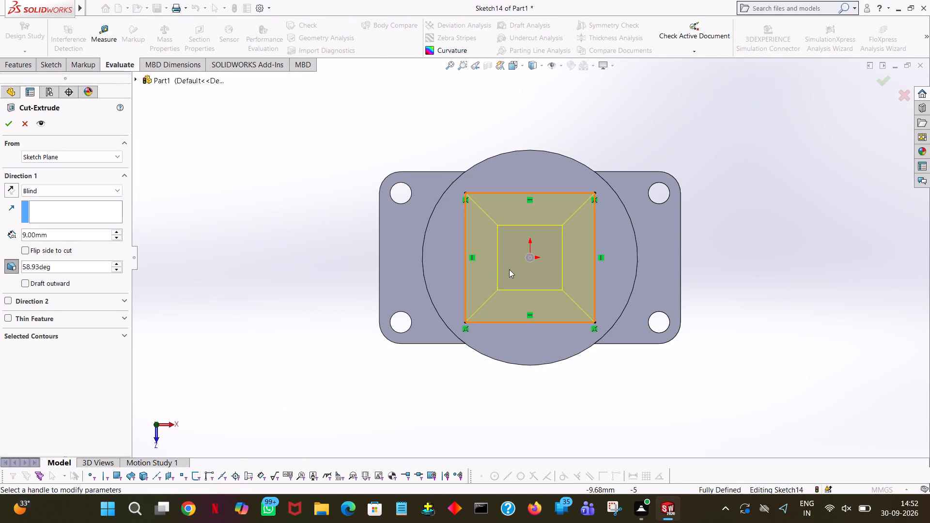
pyautogui.click(5, 123)
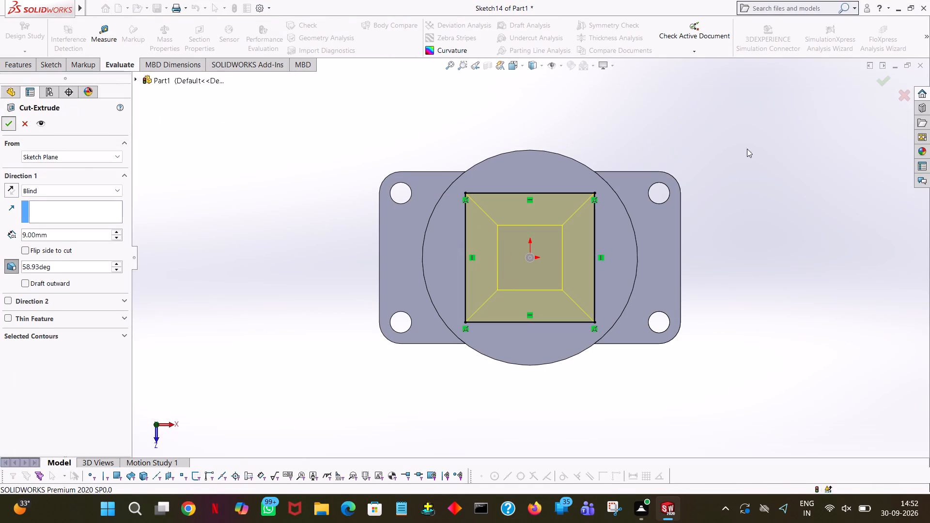
pyautogui.click(759, 150)
# Examine the tapered square pocket in the cylinder from several angles.
pyautogui.moveTo(799, 319); pyautogui.dragTo(821, 214, button='middle')
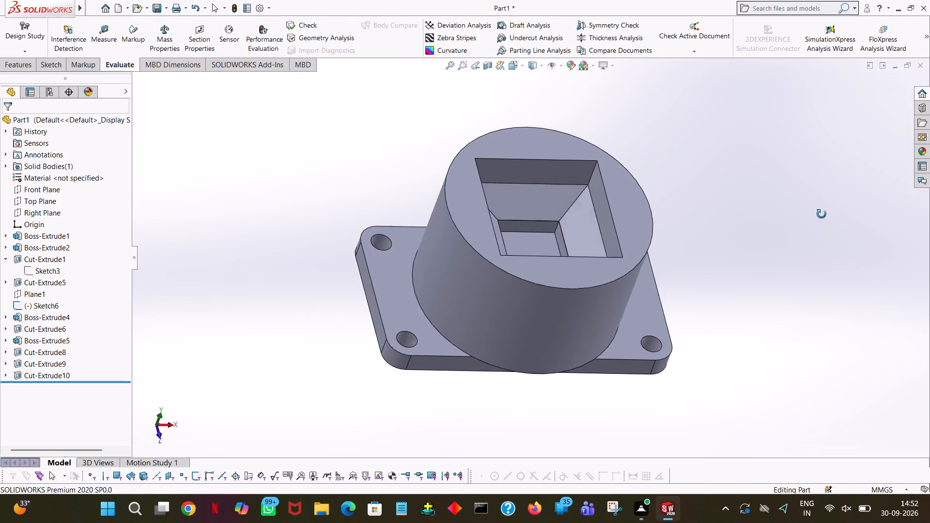
pyautogui.moveTo(821, 214); pyautogui.dragTo(825, 343, button='middle')
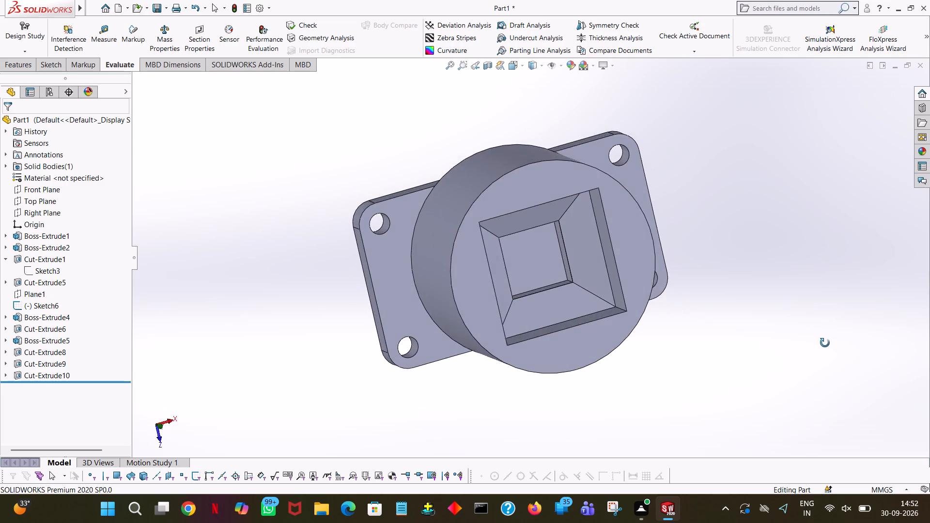
pyautogui.moveTo(825, 343); pyautogui.dragTo(793, 183, button='middle')
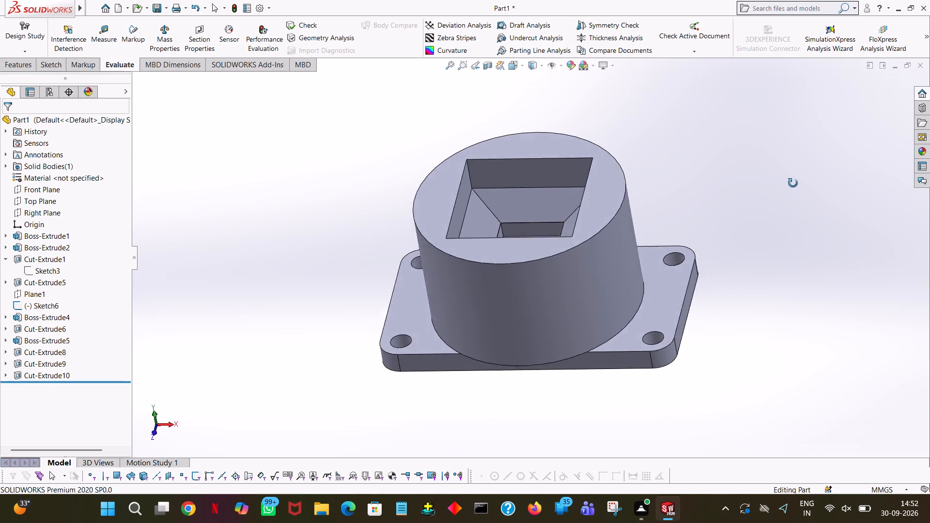
pyautogui.moveTo(793, 183); pyautogui.dragTo(823, 305, button='middle')
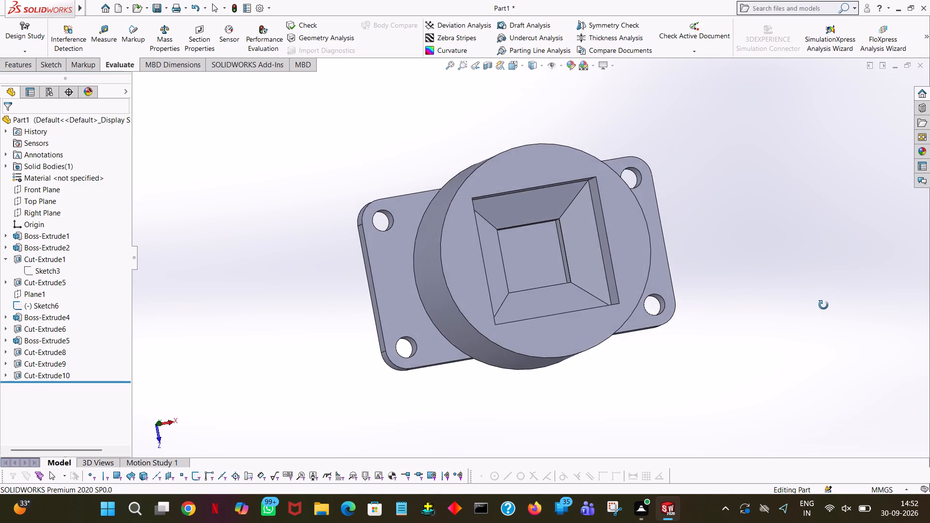
pyautogui.moveTo(823, 305); pyautogui.dragTo(843, 208, button='middle')
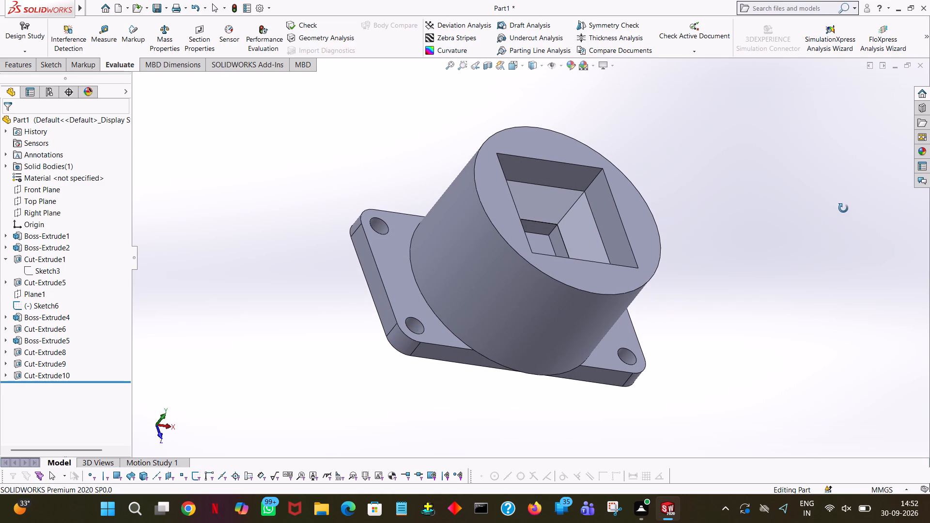
pyautogui.moveTo(843, 208); pyautogui.dragTo(848, 217, button='middle')
pyautogui.moveTo(848, 217); pyautogui.dragTo(848, 277, button='middle')
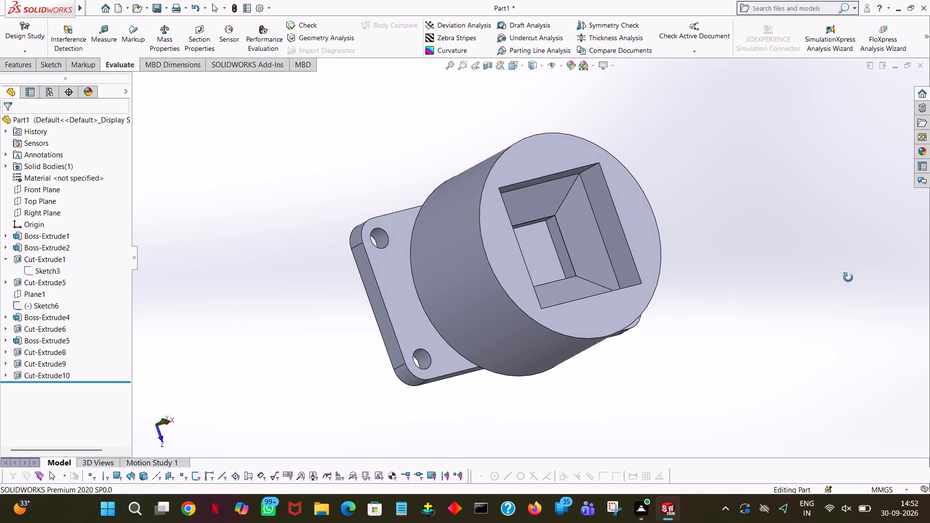
pyautogui.moveTo(848, 277); pyautogui.dragTo(848, 278, button='middle')
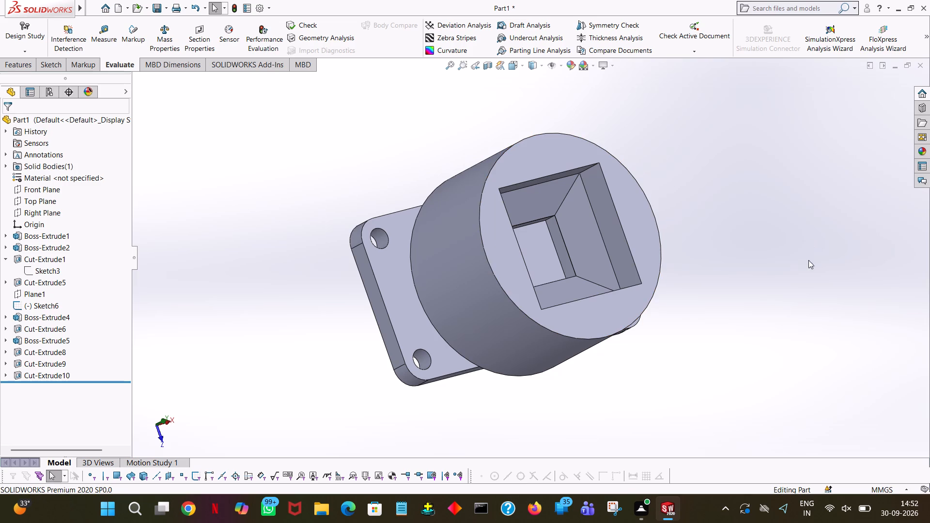
pyautogui.moveTo(771, 305); pyautogui.dragTo(739, 177, button='middle')
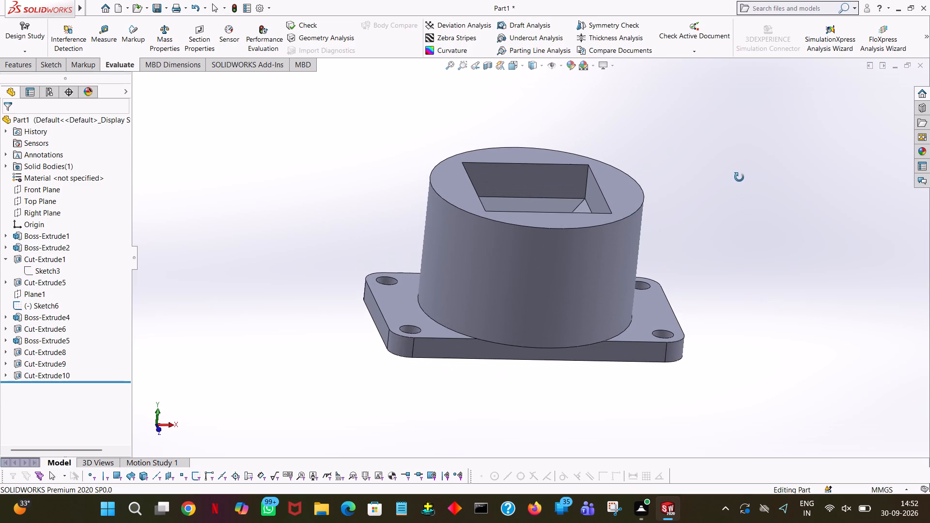
pyautogui.moveTo(739, 177); pyautogui.dragTo(740, 177, button='middle')
pyautogui.moveTo(741, 180); pyautogui.dragTo(743, 191, button='middle')
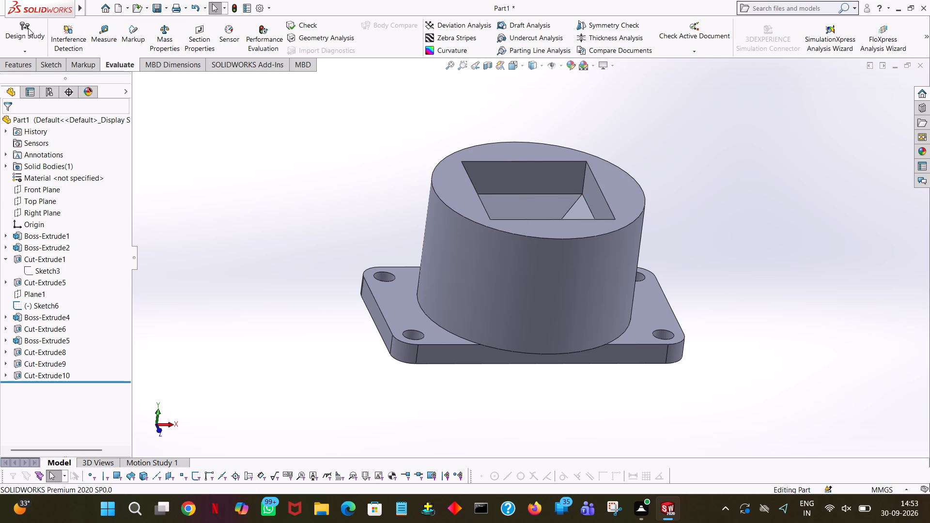
# Start a cut sketch on the cylinder's top face with a 20 mm line from the rear rim to the pocket edge's midpoint and 10 mm along that edge.
pyautogui.click(19, 59)
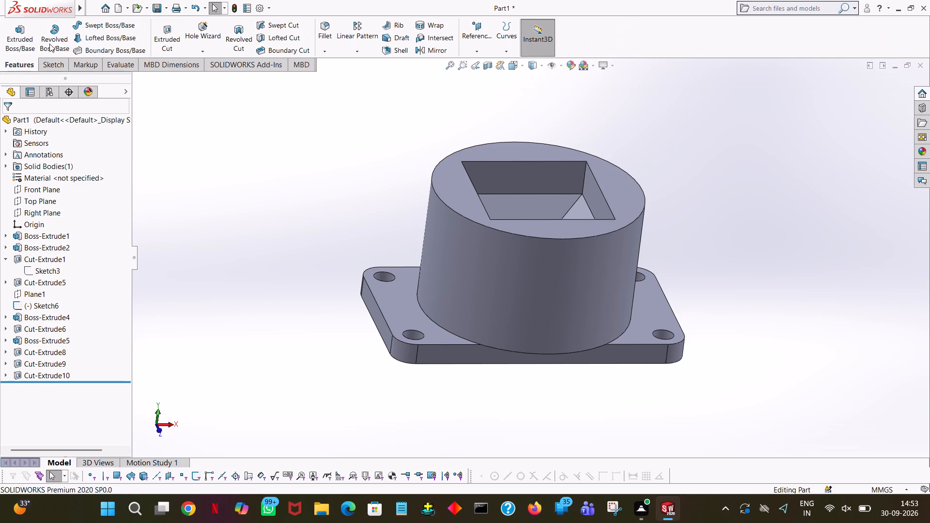
pyautogui.click(169, 45)
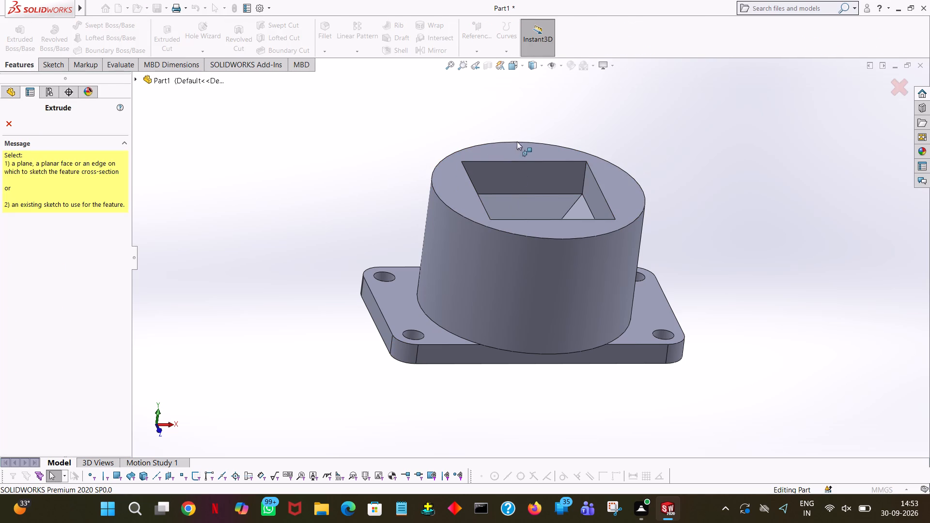
pyautogui.click(538, 147)
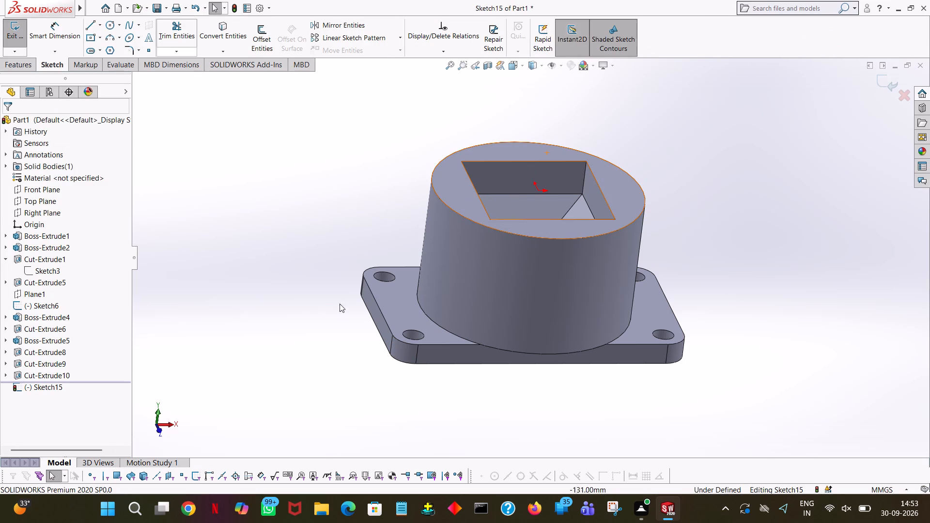
pyautogui.click(520, 64)
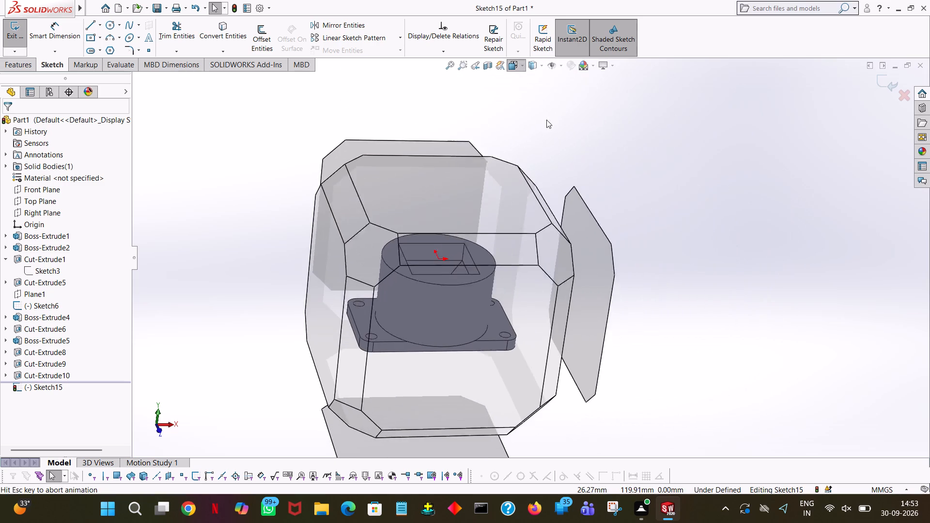
pyautogui.click(571, 116)
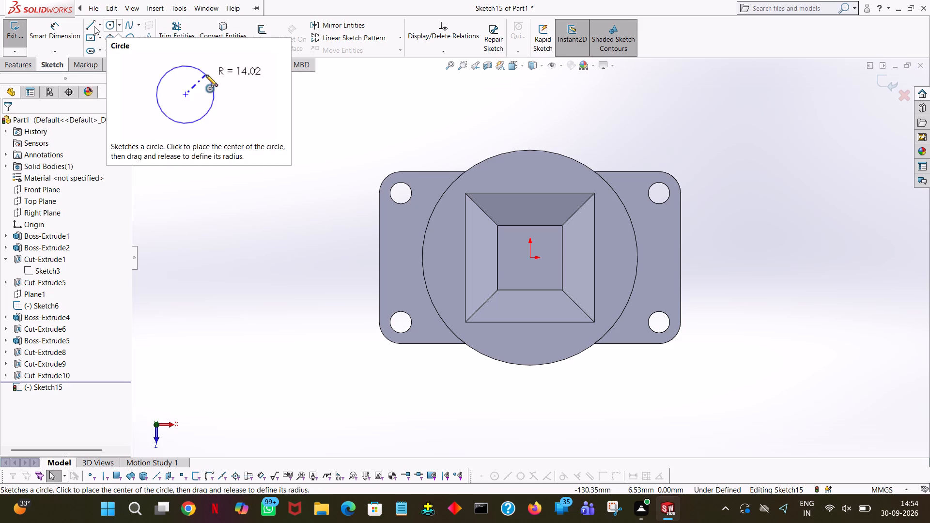
pyautogui.click(91, 29)
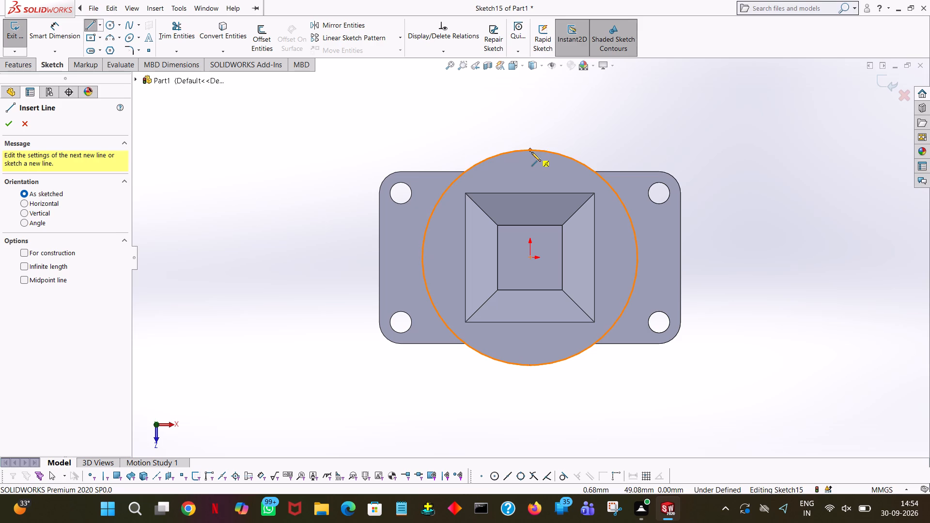
pyautogui.click(531, 152)
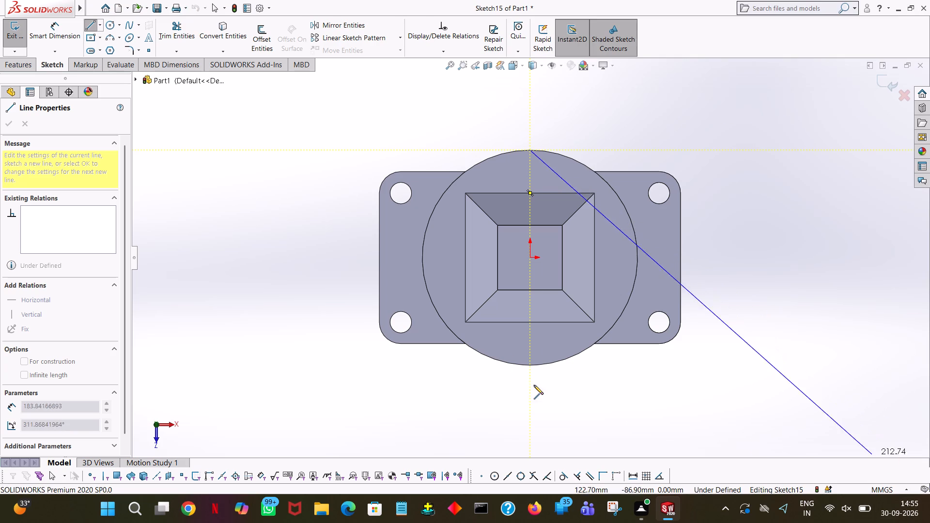
pyautogui.click(530, 193)
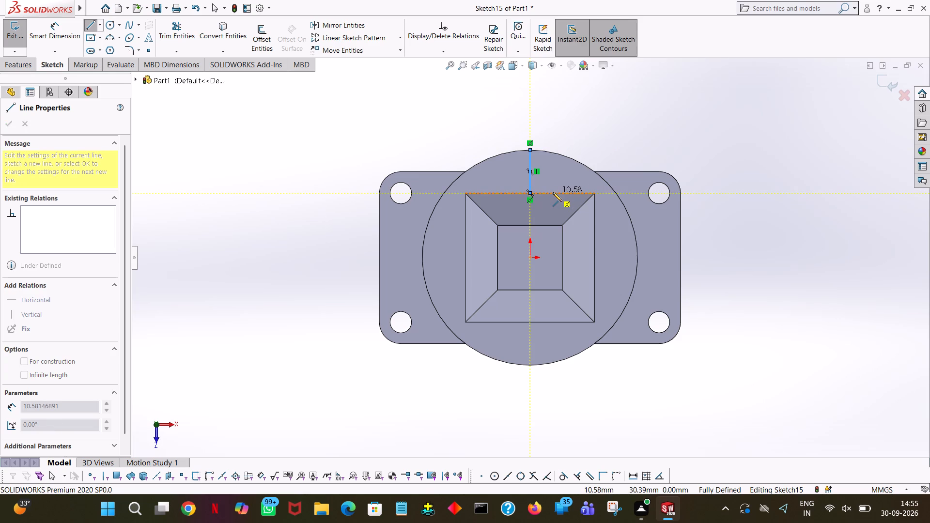
pyautogui.click(553, 192)
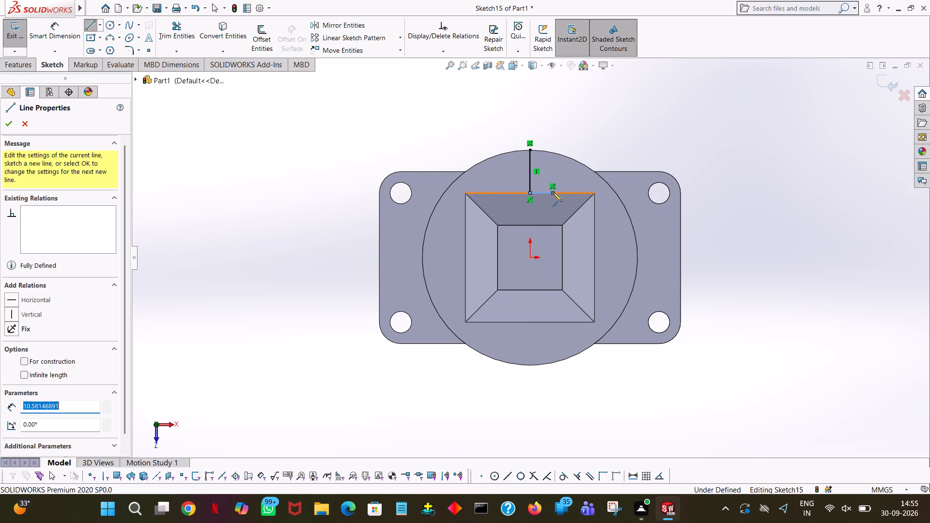
pyautogui.write('10')
pyautogui.press('Return')
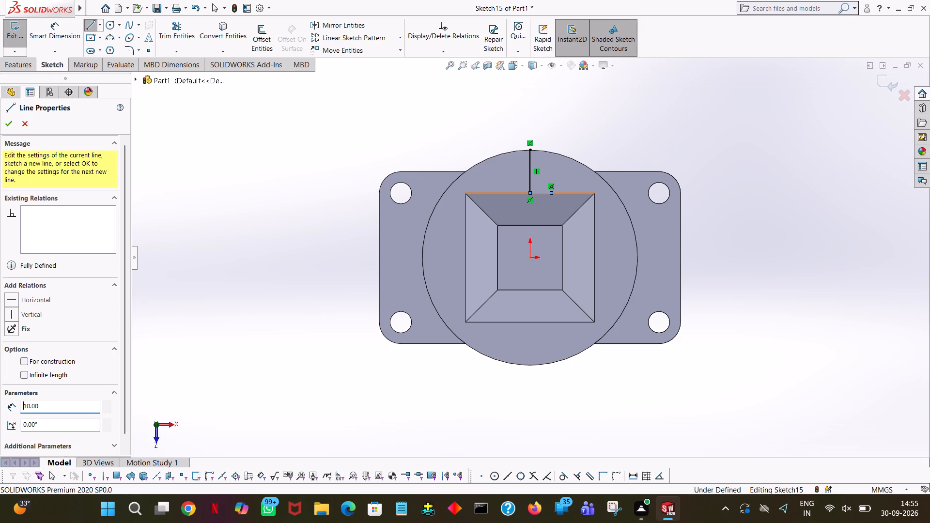
# Complete a closed 20 mm square between the rear rim and the pocket edge, centred on the 20 mm middle line.
pyautogui.click(551, 149)
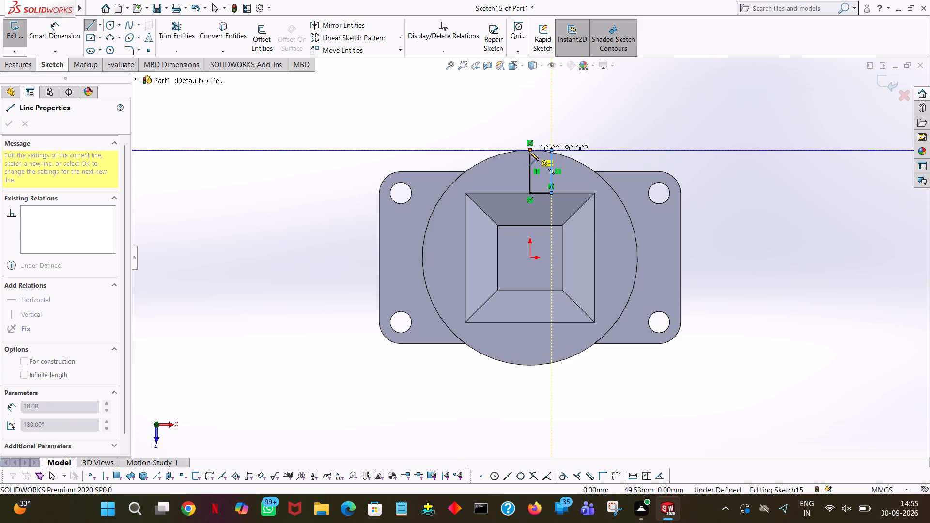
pyautogui.click(505, 149)
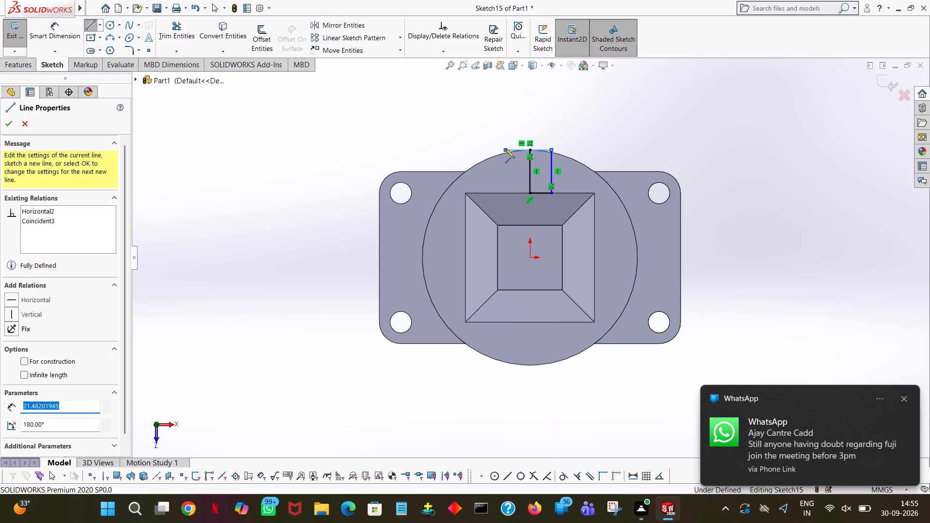
pyautogui.press('2')
pyautogui.press('0')
pyautogui.press('Return')
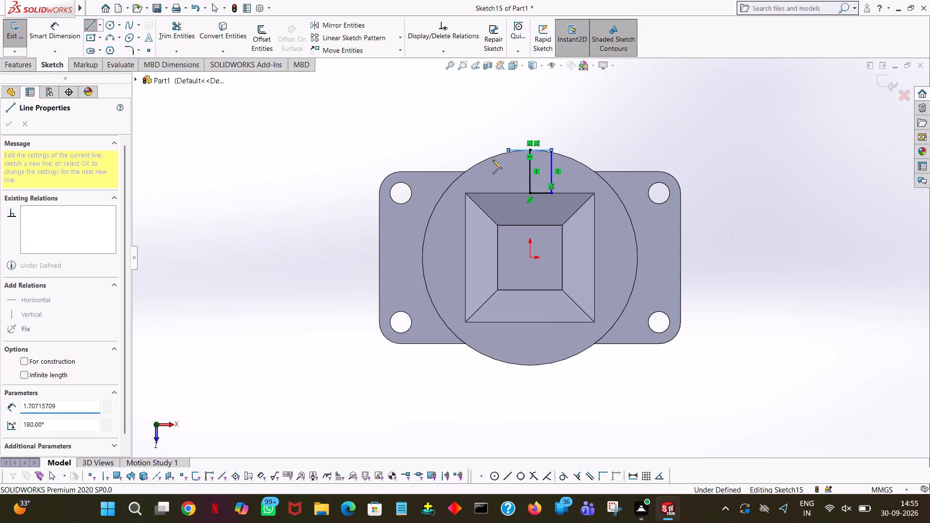
pyautogui.click(509, 193)
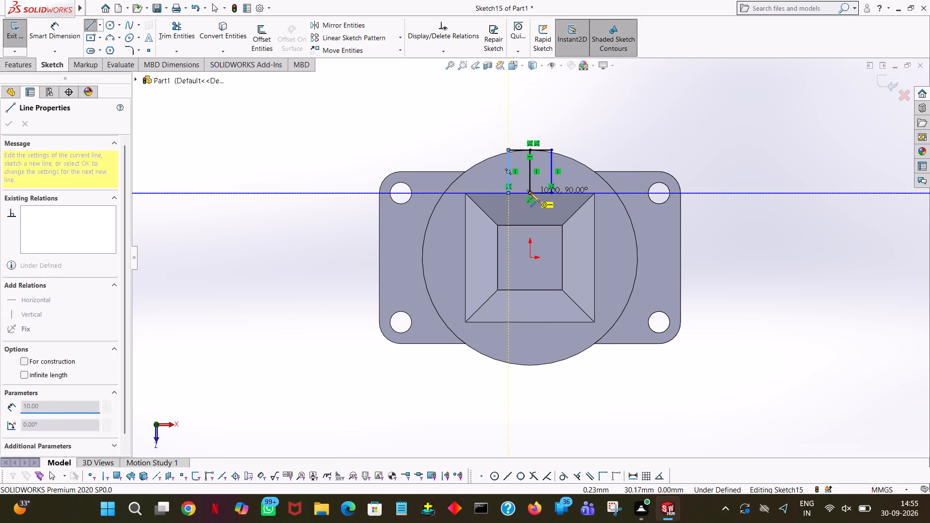
pyautogui.click(530, 193)
pyautogui.rightClick(530, 193)
pyautogui.click(558, 204)
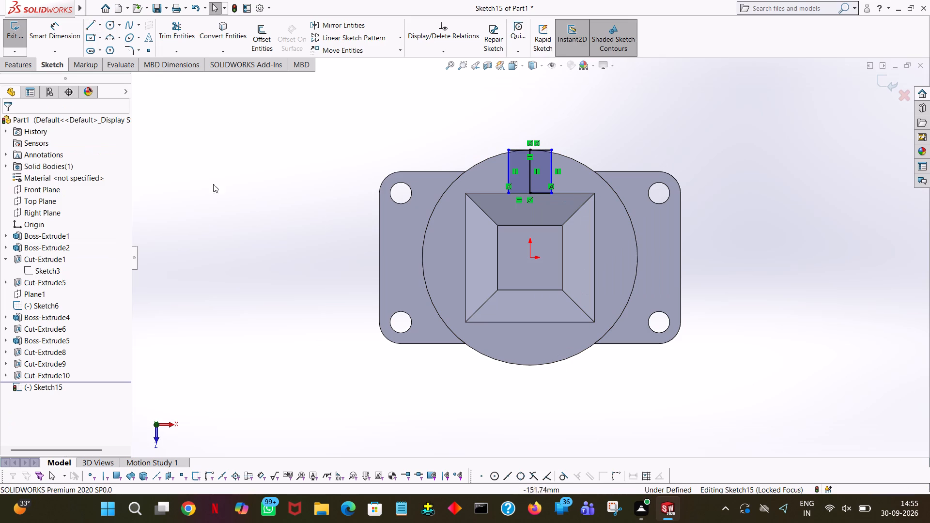
# Trim away the middle line that divides the rear 20 mm square.
pyautogui.click(178, 29)
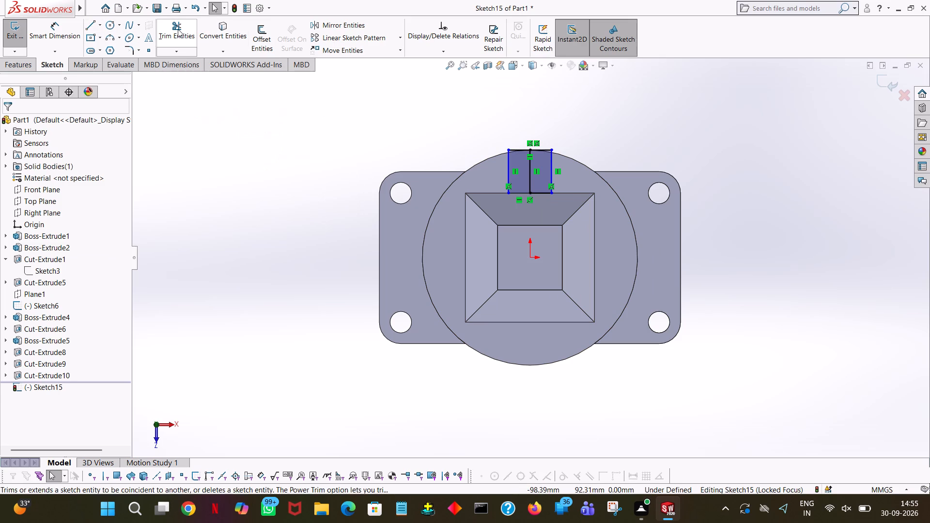
pyautogui.click(530, 181)
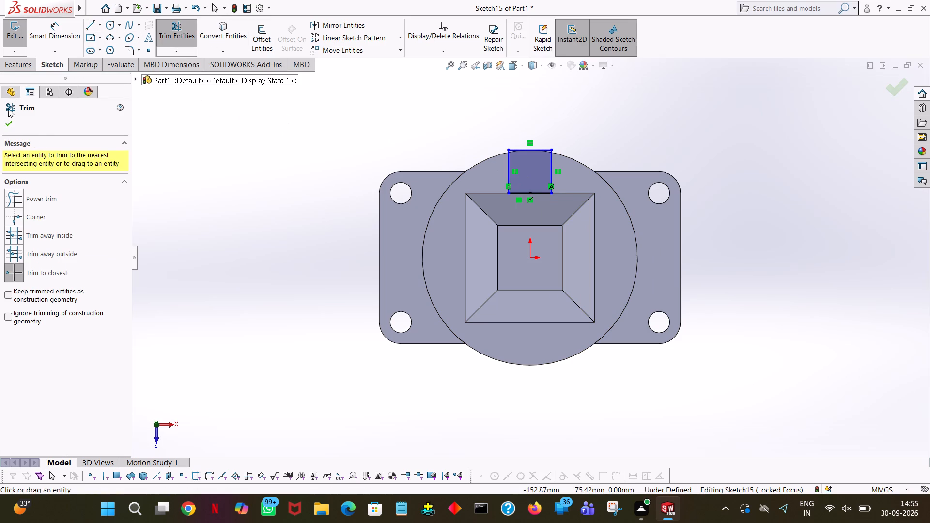
pyautogui.click(9, 118)
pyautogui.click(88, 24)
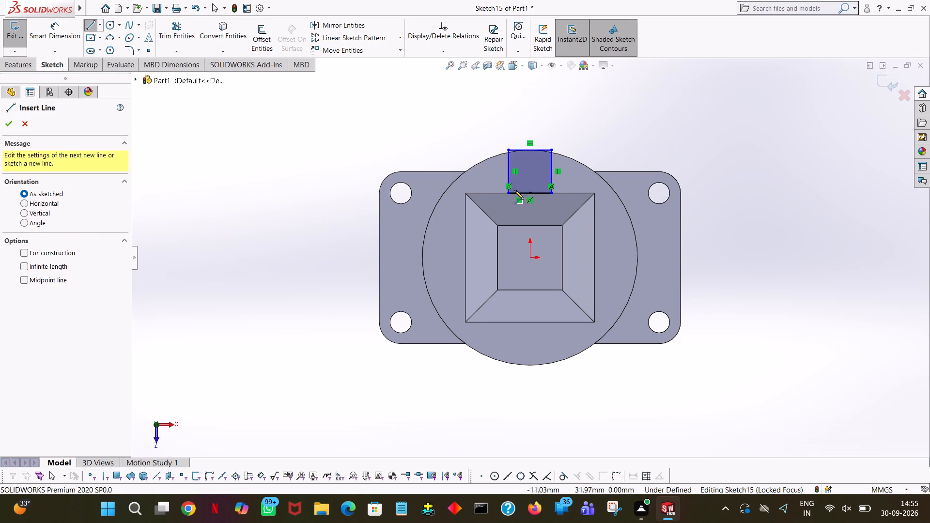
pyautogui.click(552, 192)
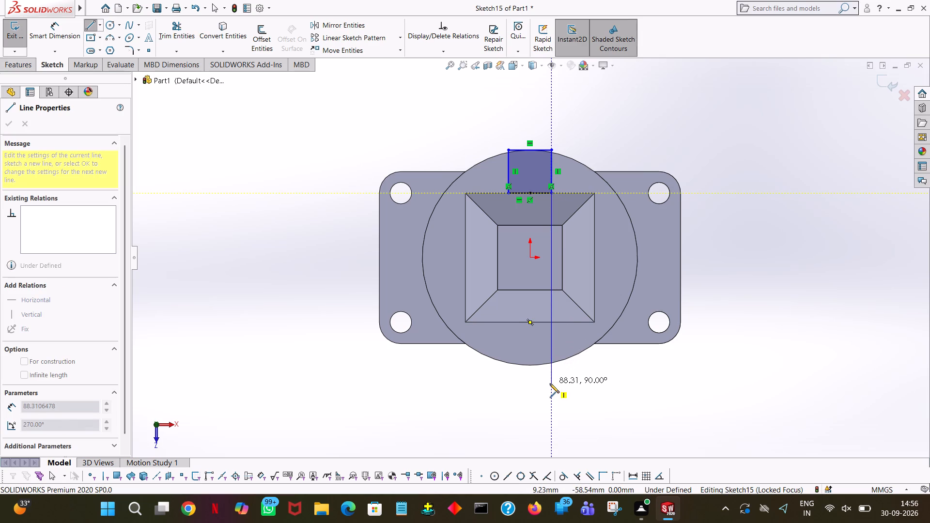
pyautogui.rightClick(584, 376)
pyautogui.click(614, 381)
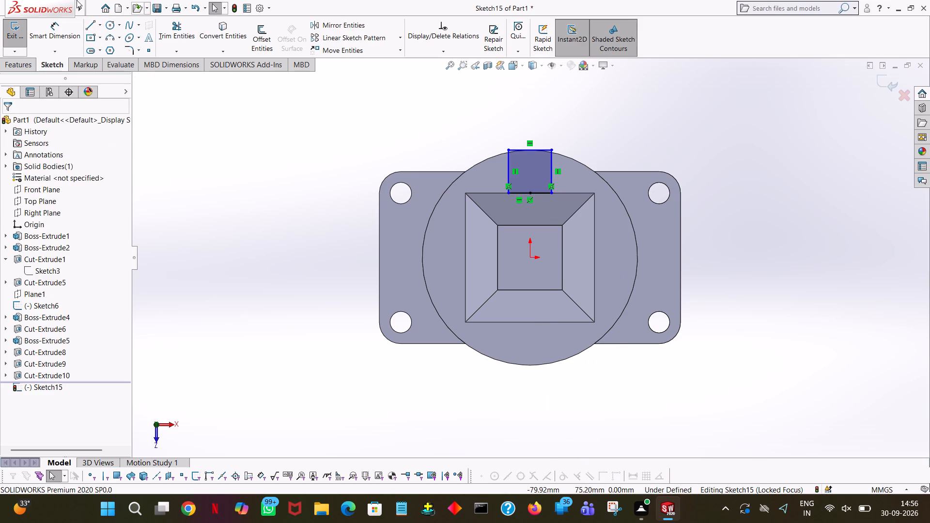
# Sketch a matching closed 20 mm square from the pocket's front edge to the cylinder's rim, aligned with the rear square.
pyautogui.click(87, 25)
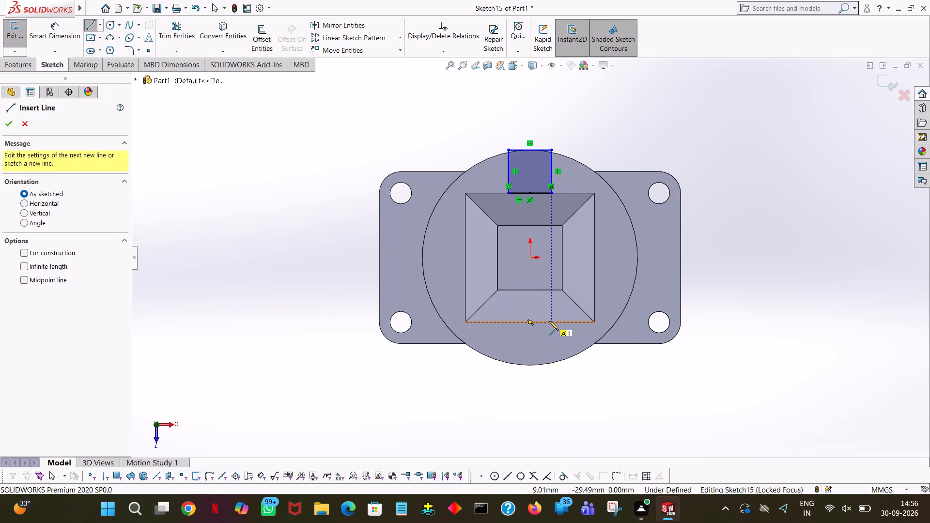
pyautogui.click(549, 321)
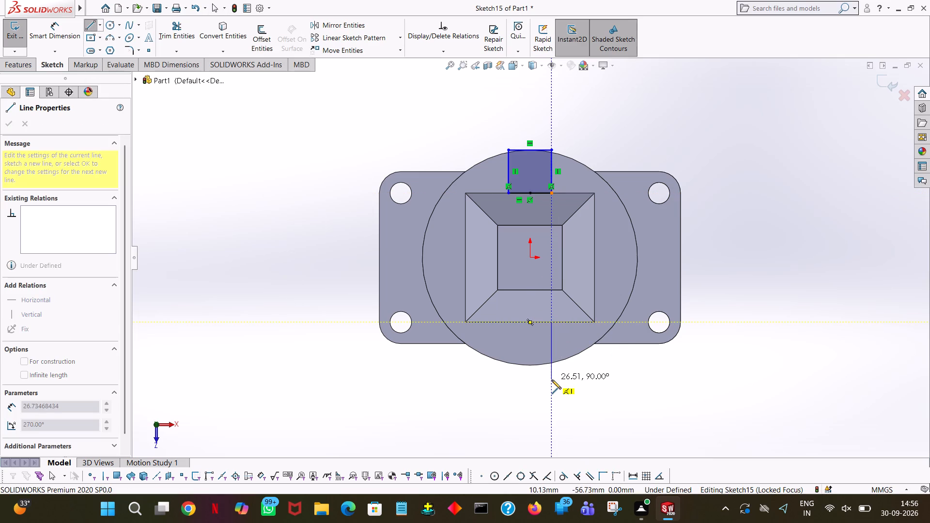
pyautogui.click(552, 380)
pyautogui.write('20')
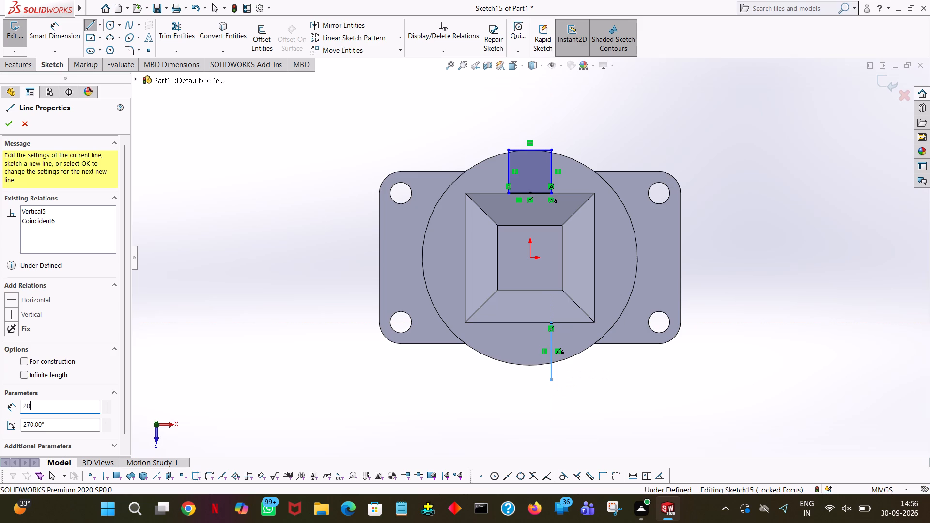
pyautogui.press('Return')
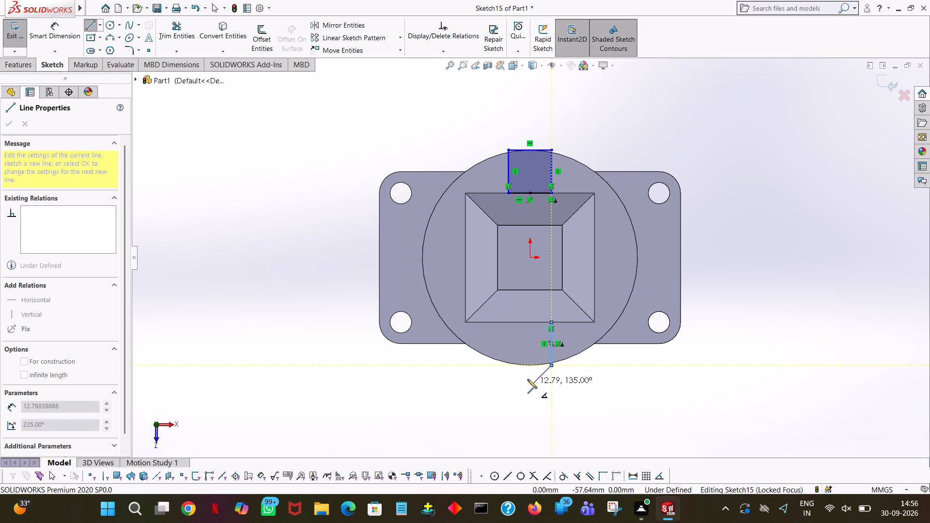
pyautogui.click(495, 366)
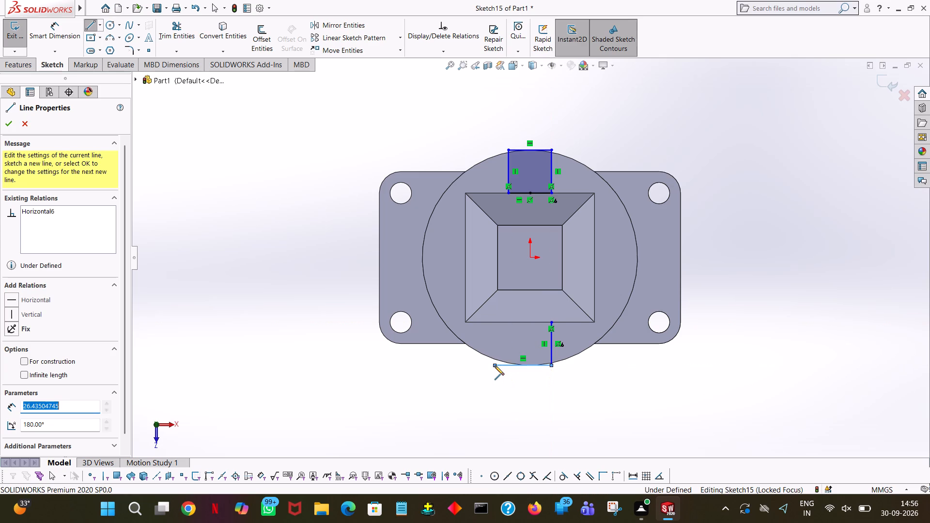
pyautogui.write('20')
pyautogui.press('Return')
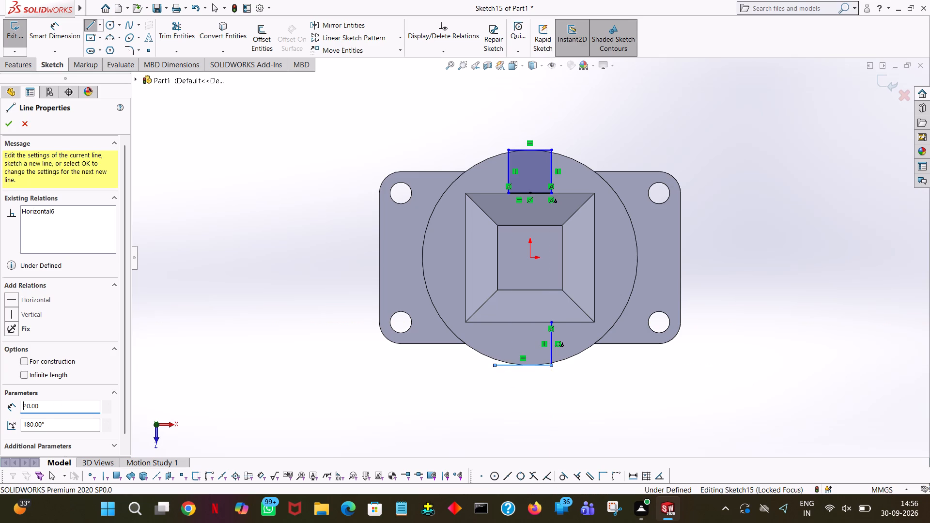
pyautogui.click(508, 323)
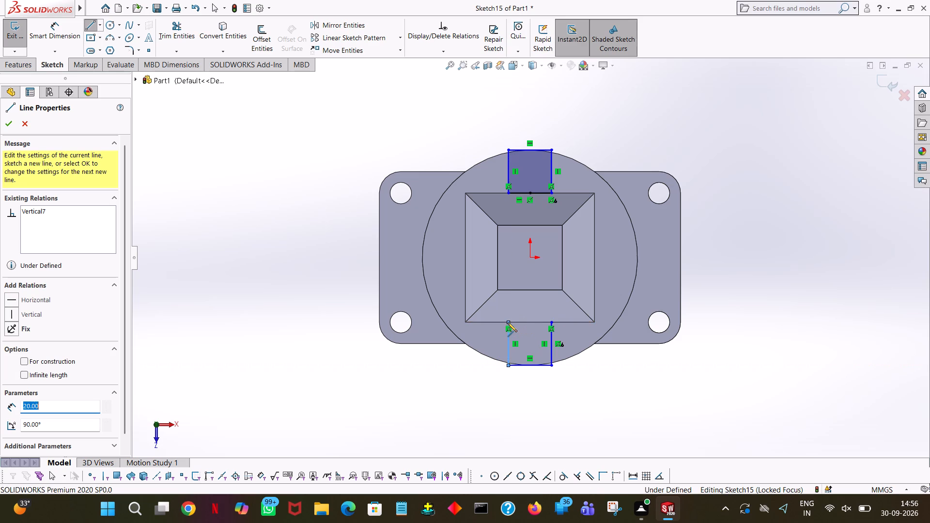
pyautogui.click(551, 323)
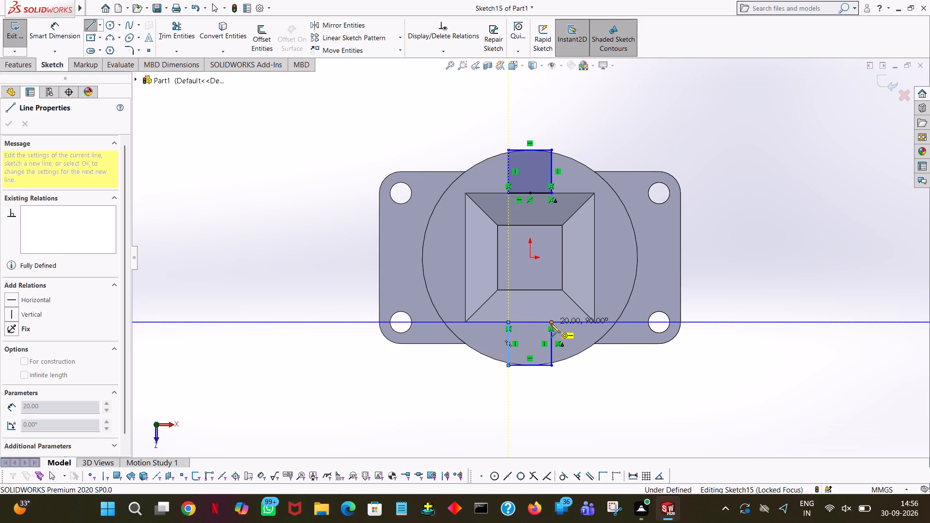
pyautogui.rightClick(551, 323)
pyautogui.click(563, 326)
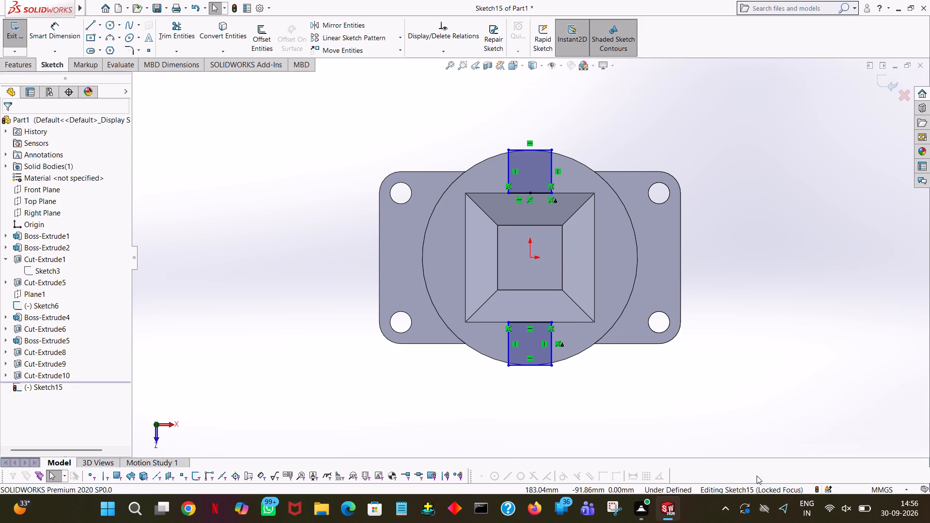
# Cut-extrude the two sketched 20 mm rim squares to a blind depth of 14 mm into the cylinder.
pyautogui.moveTo(682, 436); pyautogui.dragTo(666, 315, button='middle')
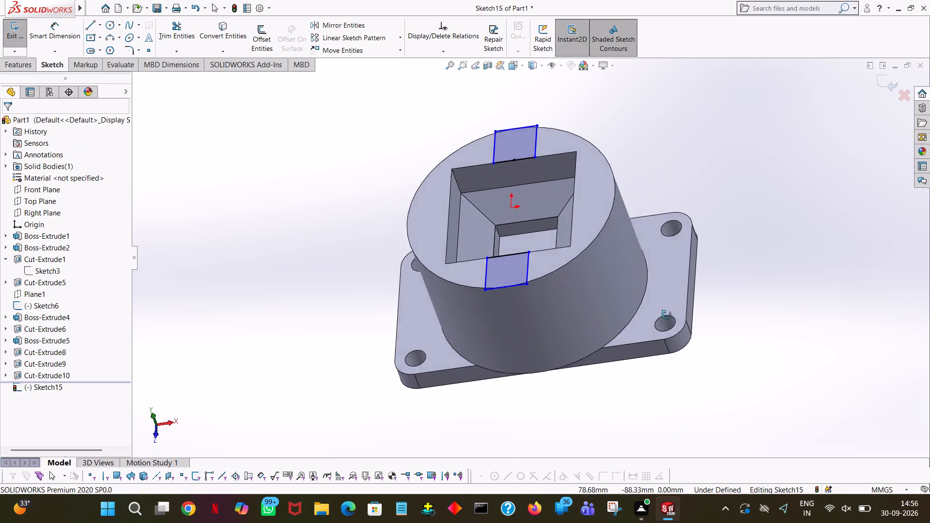
pyautogui.moveTo(666, 315); pyautogui.dragTo(678, 239, button='middle')
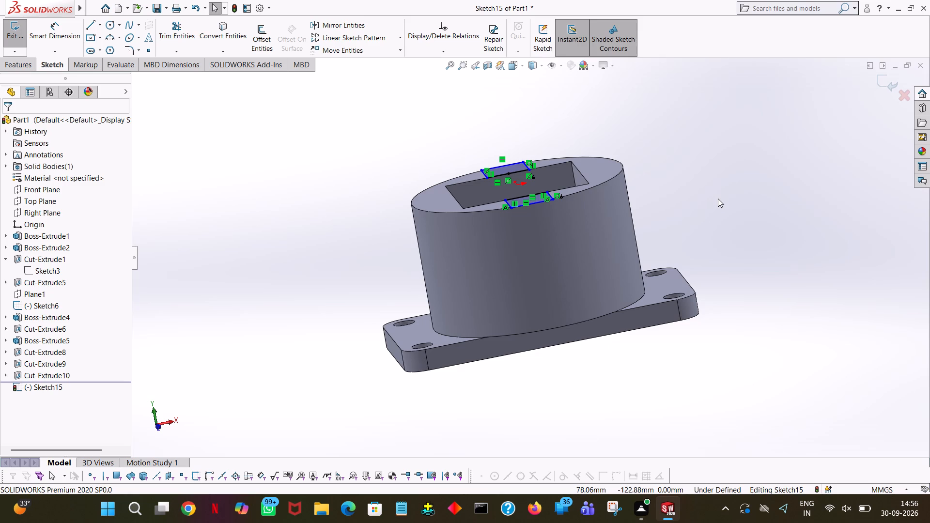
pyautogui.click(22, 73)
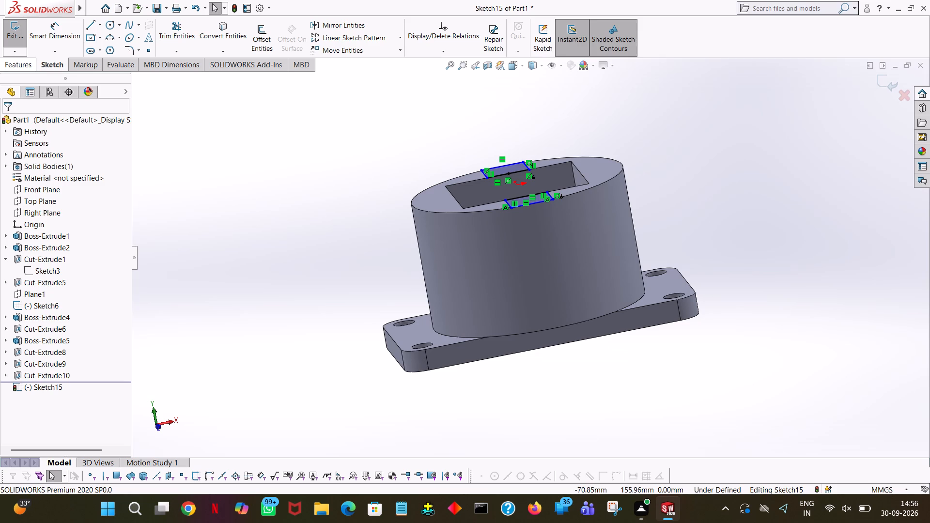
pyautogui.click(28, 72)
pyautogui.click(27, 67)
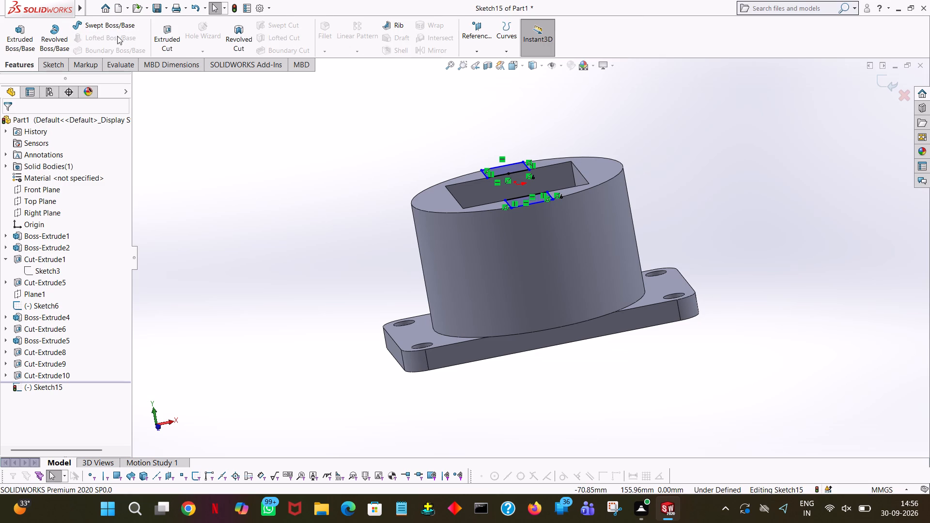
pyautogui.click(170, 39)
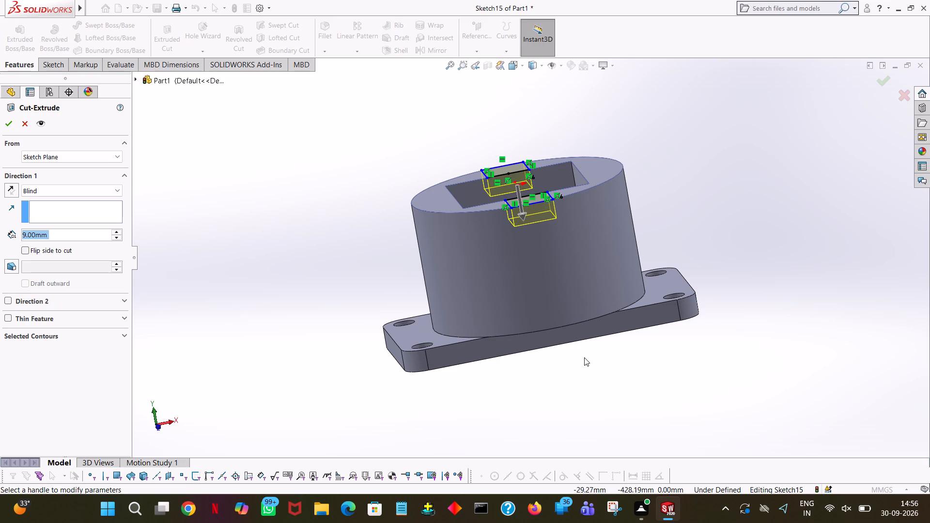
pyautogui.write('14')
pyautogui.click(238, 235)
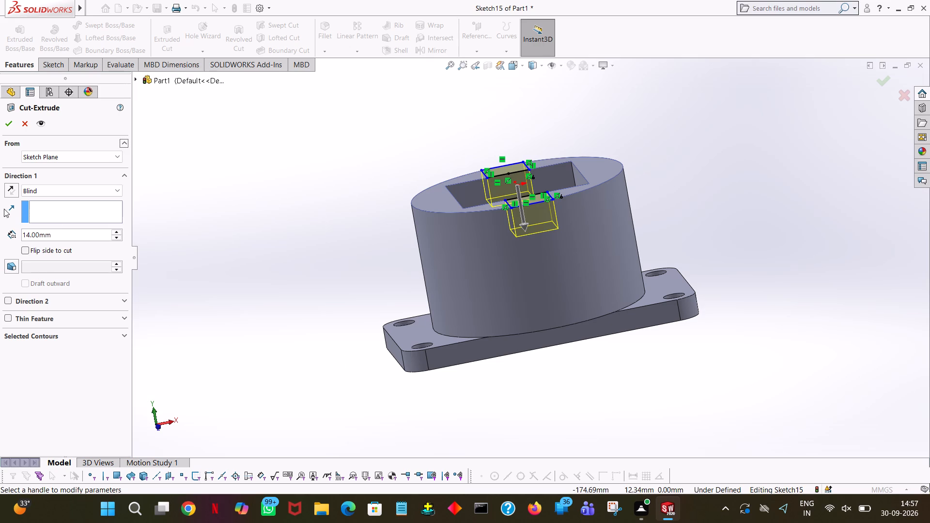
pyautogui.click(7, 118)
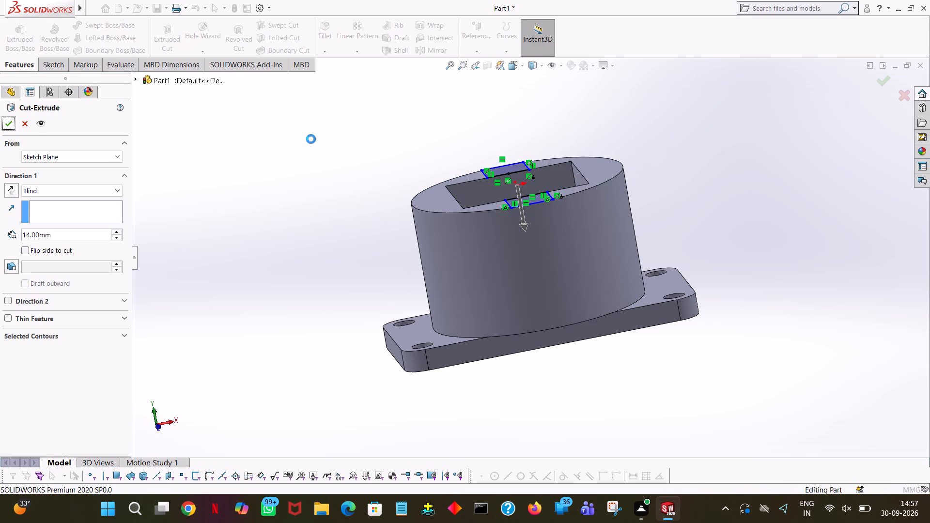
pyautogui.click(309, 153)
# Start a cut sketch on the rear notch's floor and draw a 3 mm radius circle in the front notch, about 39.5 mm from the origin.
pyautogui.moveTo(675, 259); pyautogui.dragTo(591, 231, button='middle')
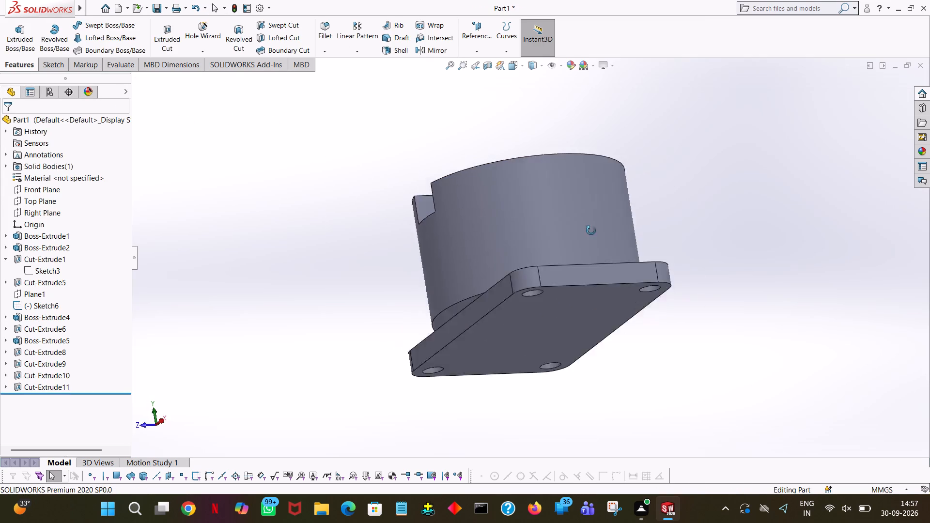
pyautogui.moveTo(591, 231); pyautogui.dragTo(441, 325, button='middle')
pyautogui.middleClick(441, 325)
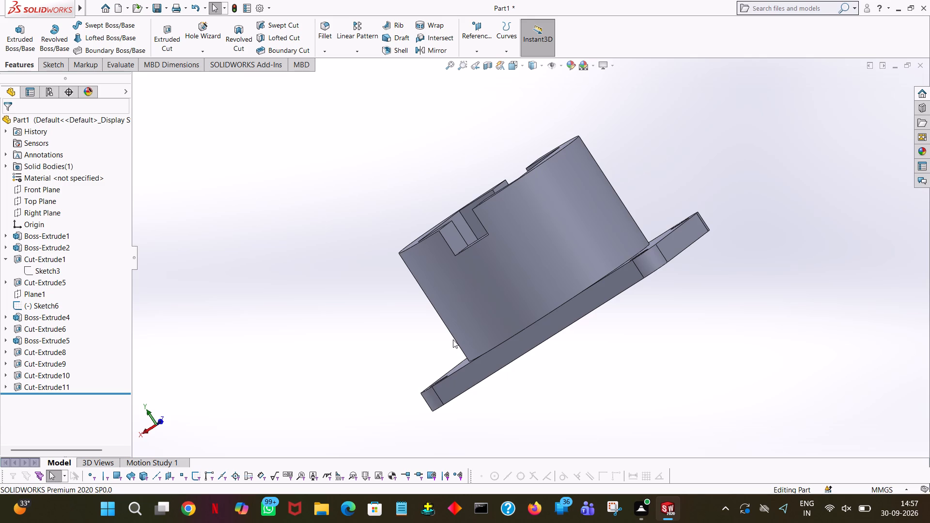
pyautogui.moveTo(685, 374); pyautogui.dragTo(773, 492, button='middle')
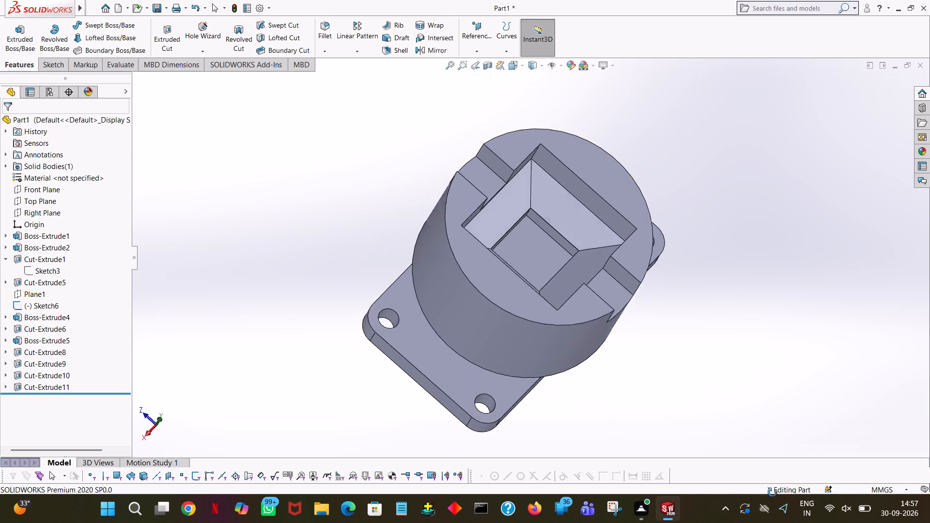
pyautogui.moveTo(773, 492); pyautogui.dragTo(770, 513, button='middle')
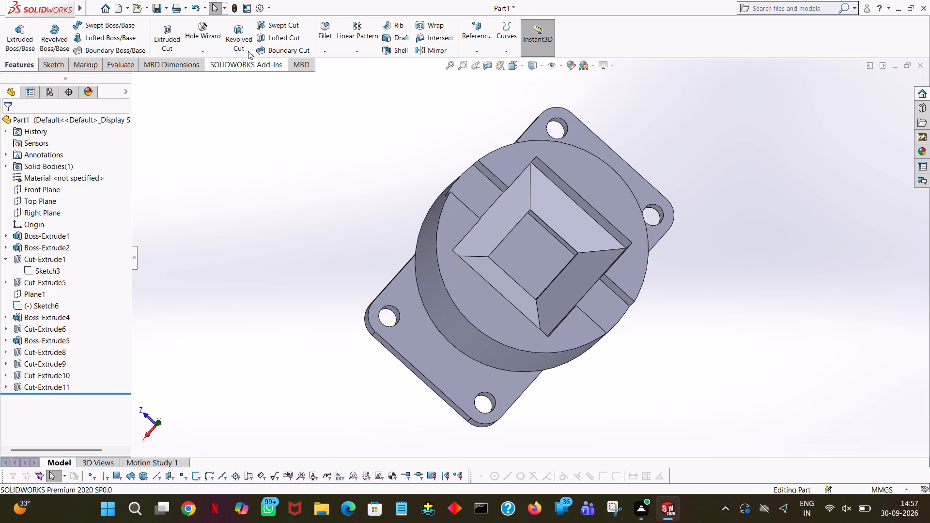
pyautogui.click(169, 31)
pyautogui.click(612, 313)
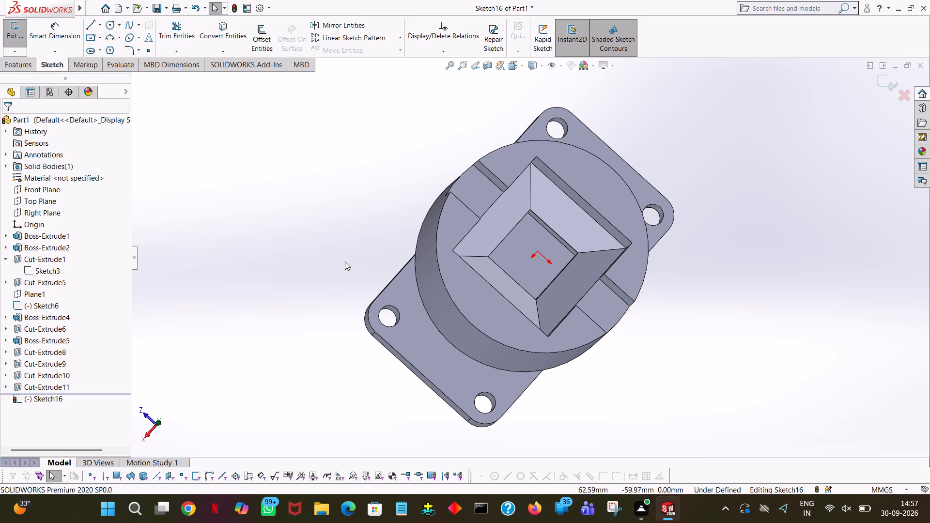
pyautogui.moveTo(691, 358); pyautogui.dragTo(693, 266, button='middle')
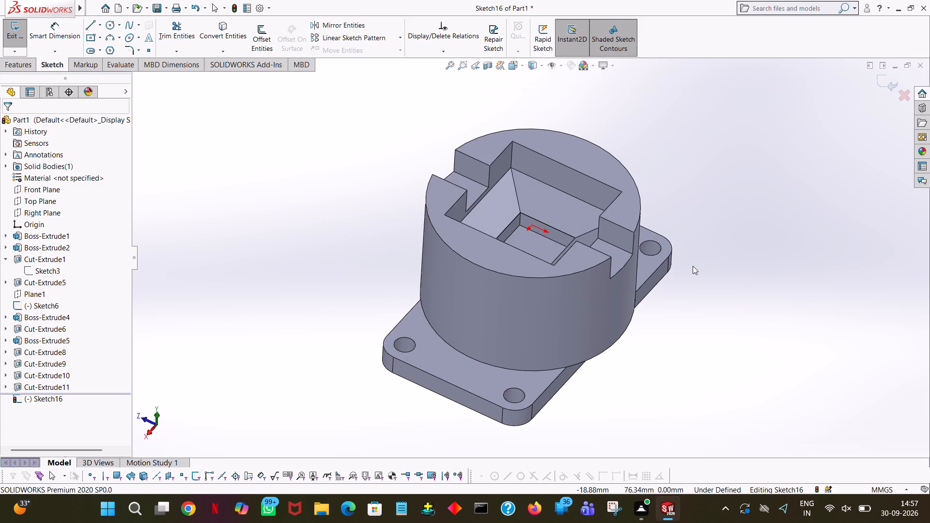
pyautogui.press('space')
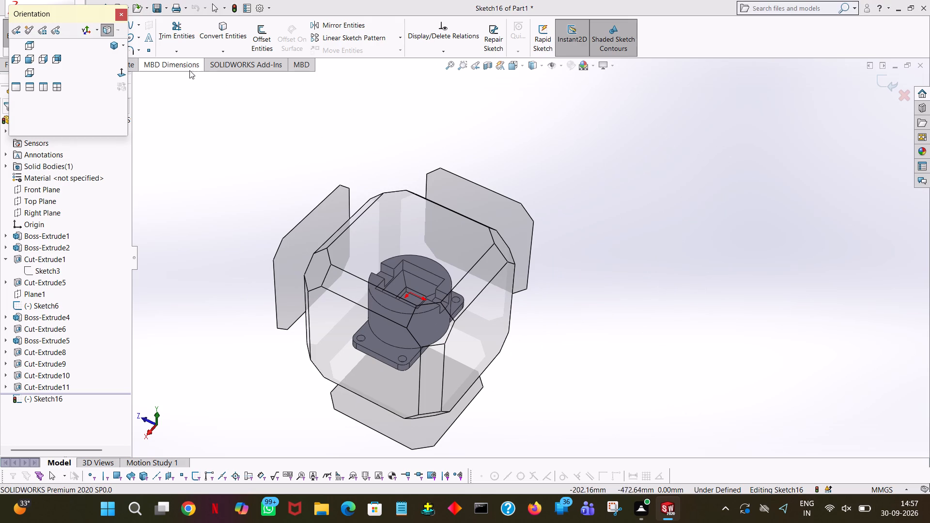
pyautogui.click(119, 71)
pyautogui.click(46, 65)
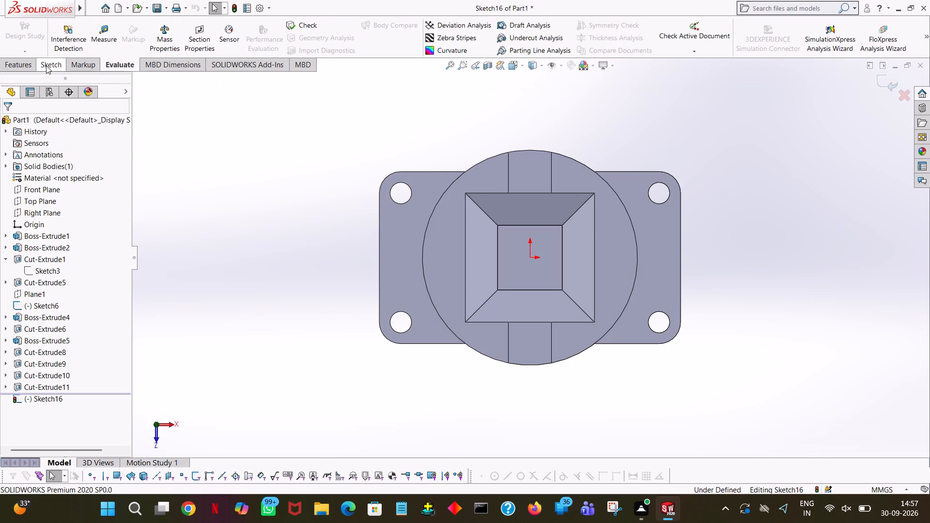
pyautogui.click(111, 27)
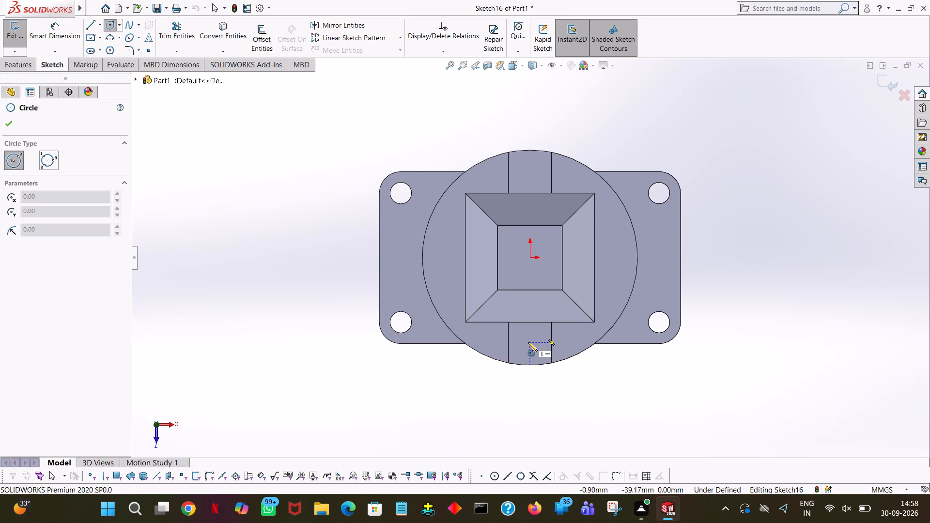
pyautogui.click(529, 342)
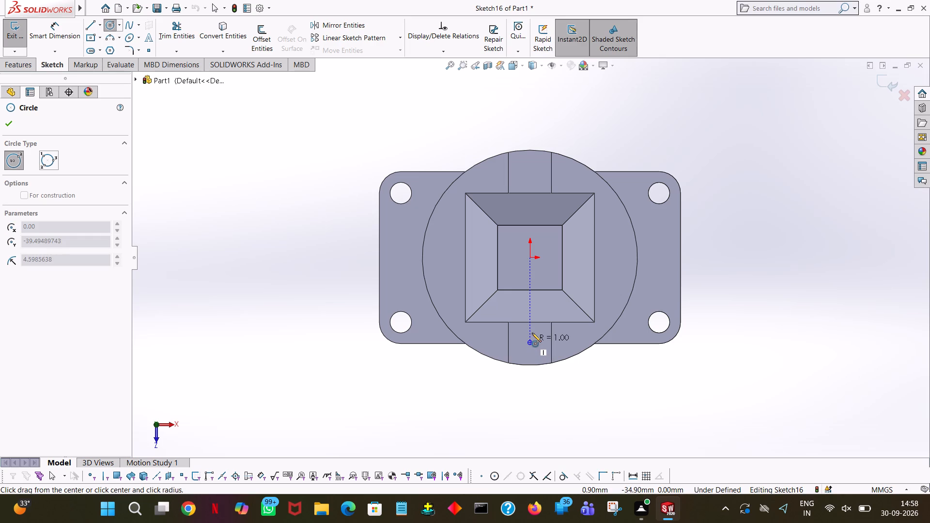
pyautogui.click(532, 333)
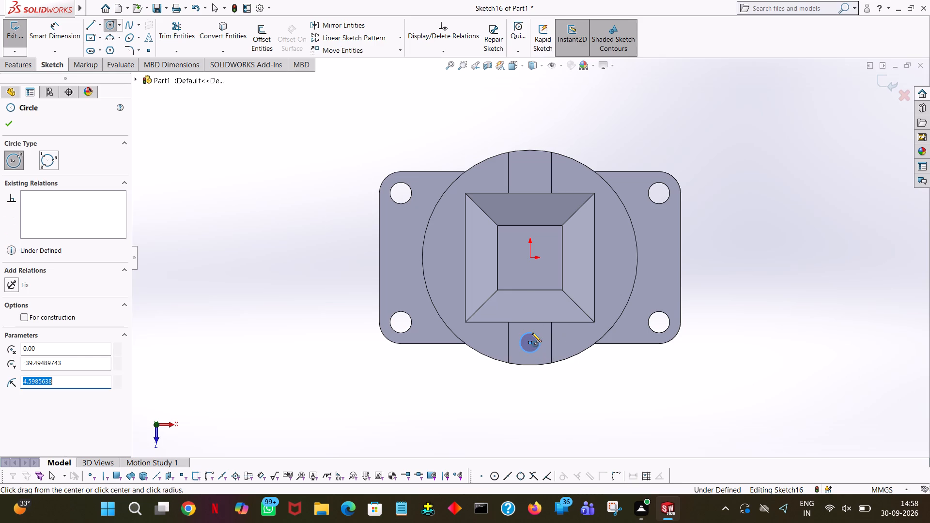
pyautogui.press('3')
pyautogui.press('Return')
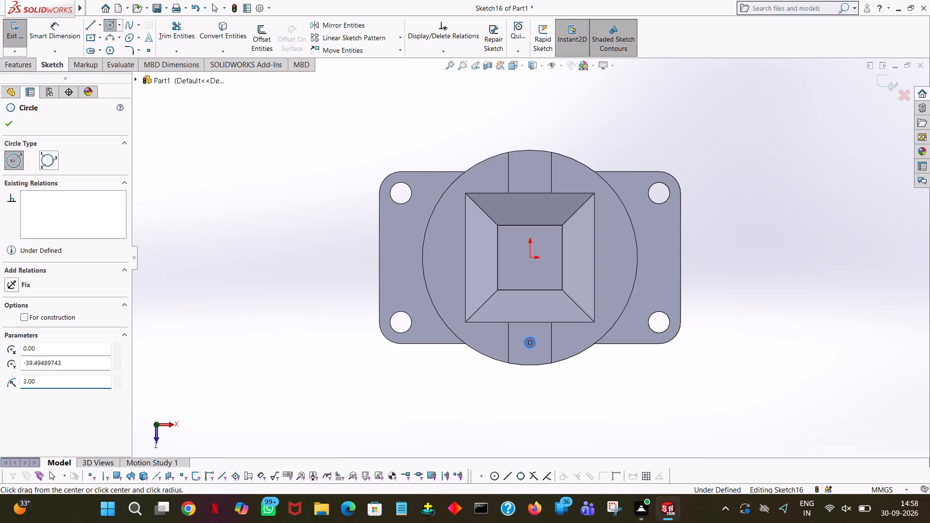
# Draw a matching 3 mm radius circle in the rear notch, vertically aligned with the origin and about 39.5 mm from it.
pyautogui.click(529, 173)
pyautogui.click(538, 166)
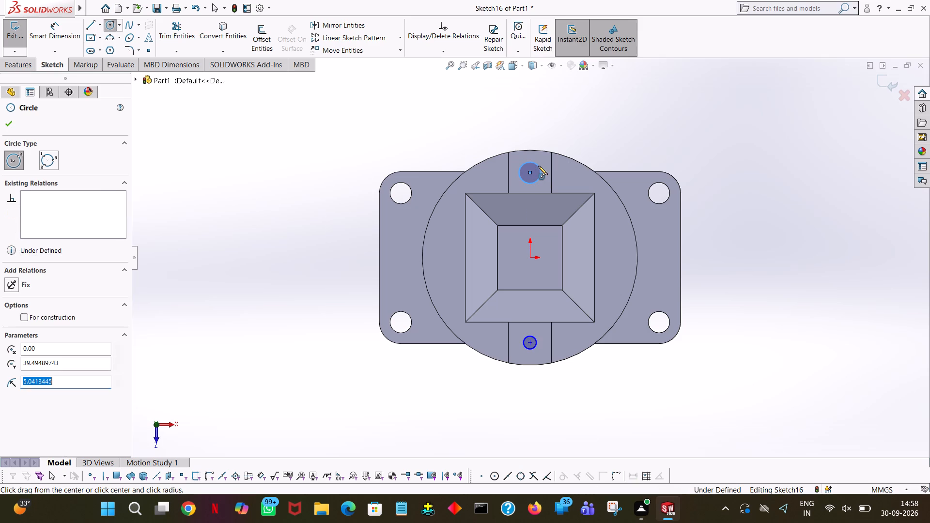
pyautogui.press('3')
pyautogui.press('Return')
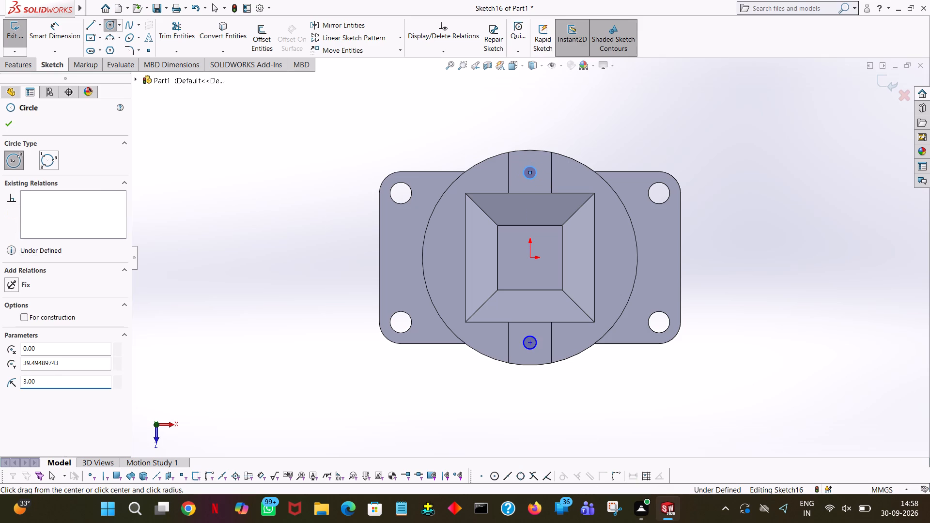
pyautogui.click(4, 128)
pyautogui.click(233, 134)
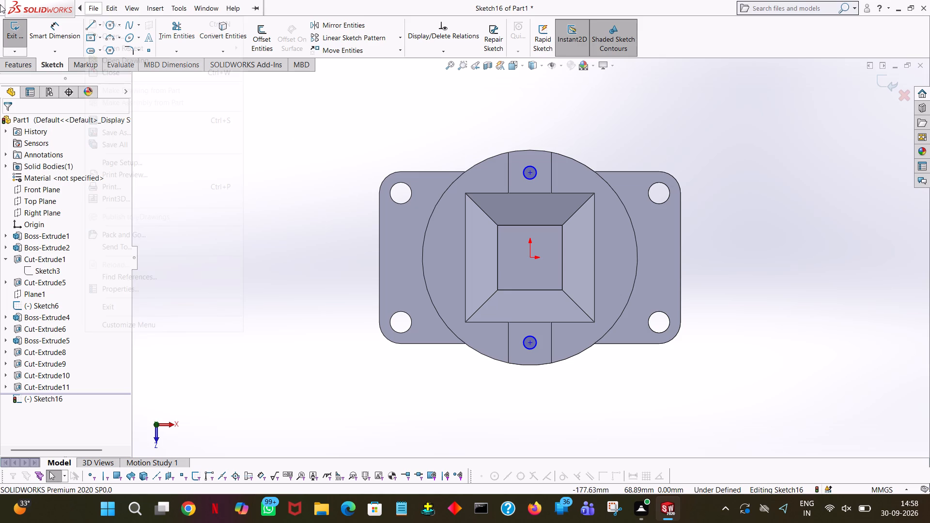
# Cut-extrude both notch-floor circles to a blind depth of 1 mm with a 45° inward draft.
pyautogui.click(14, 65)
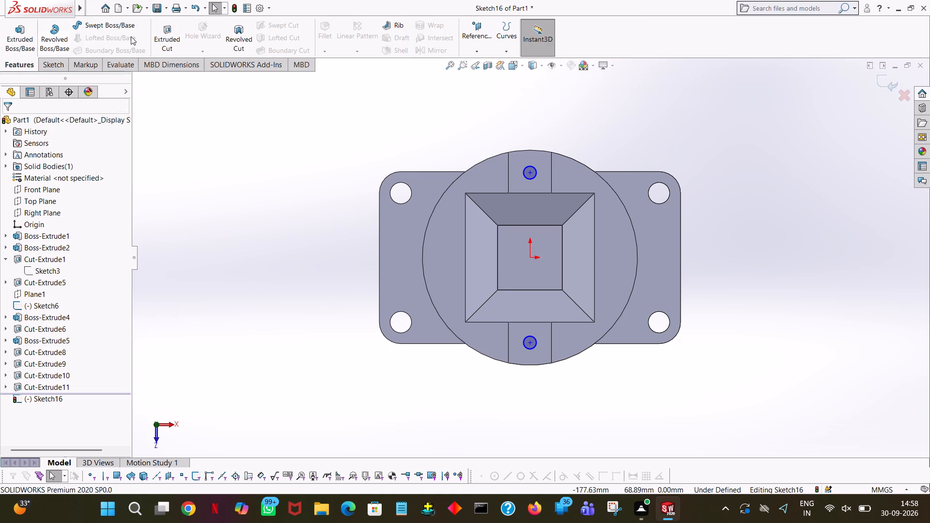
pyautogui.click(175, 38)
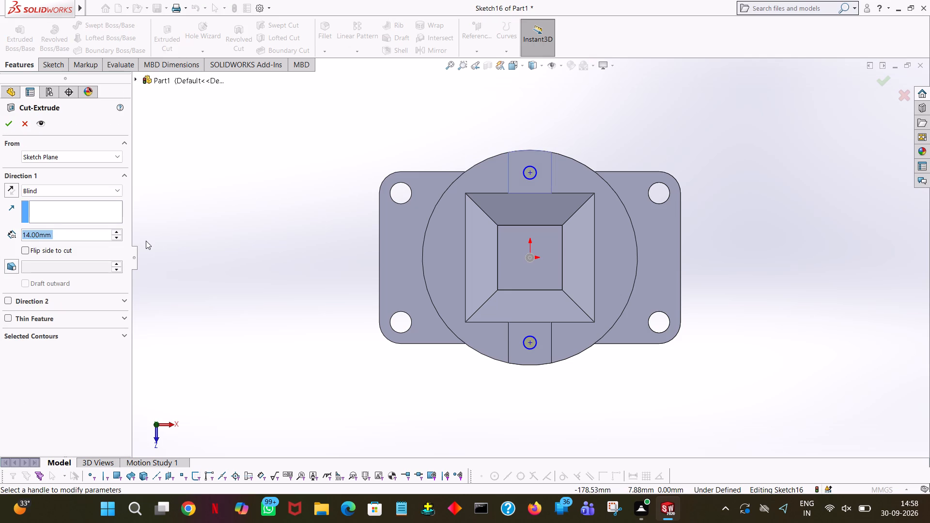
pyautogui.press('1')
pyautogui.click(181, 207)
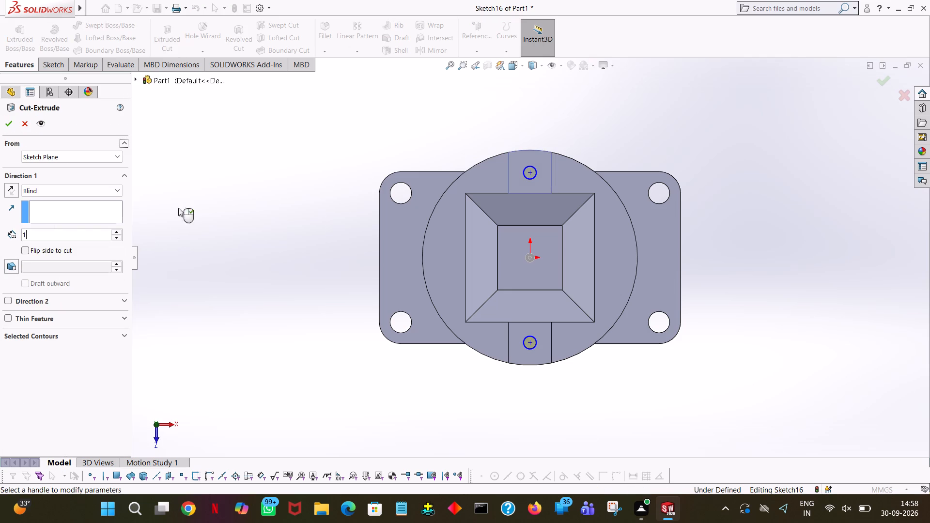
pyautogui.middleClick(55, 235)
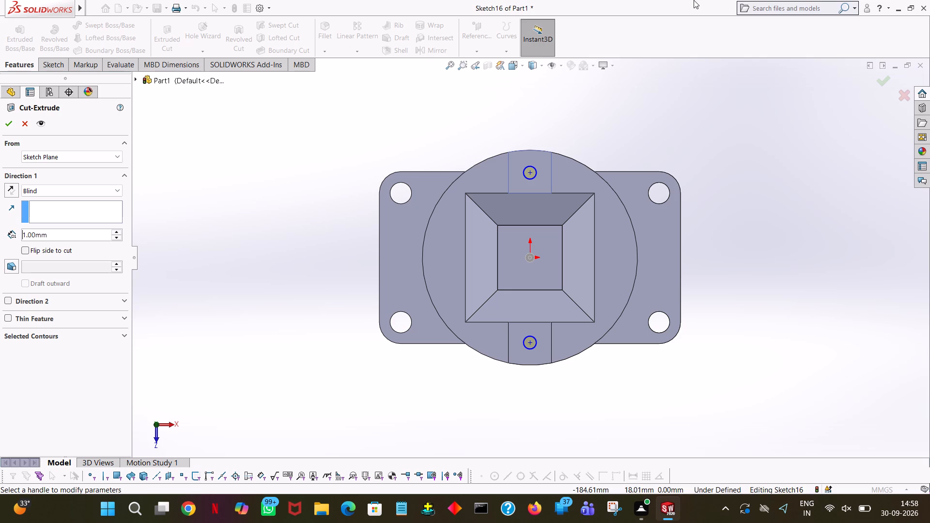
pyautogui.moveTo(233, 277); pyautogui.dragTo(233, 278, button='middle')
pyautogui.moveTo(233, 278); pyautogui.dragTo(245, 97, button='middle')
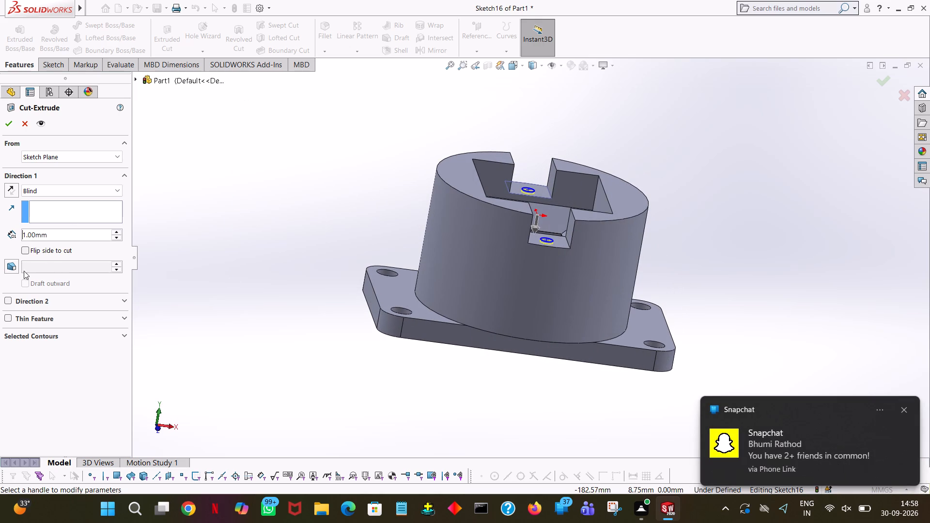
pyautogui.click(9, 265)
pyautogui.write('45')
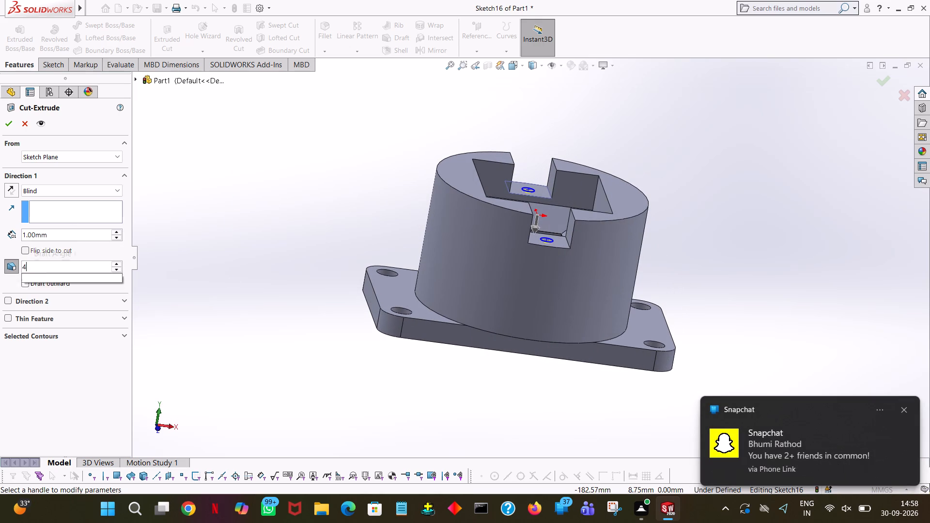
pyautogui.click(275, 215)
pyautogui.moveTo(315, 229); pyautogui.dragTo(295, 189, button='middle')
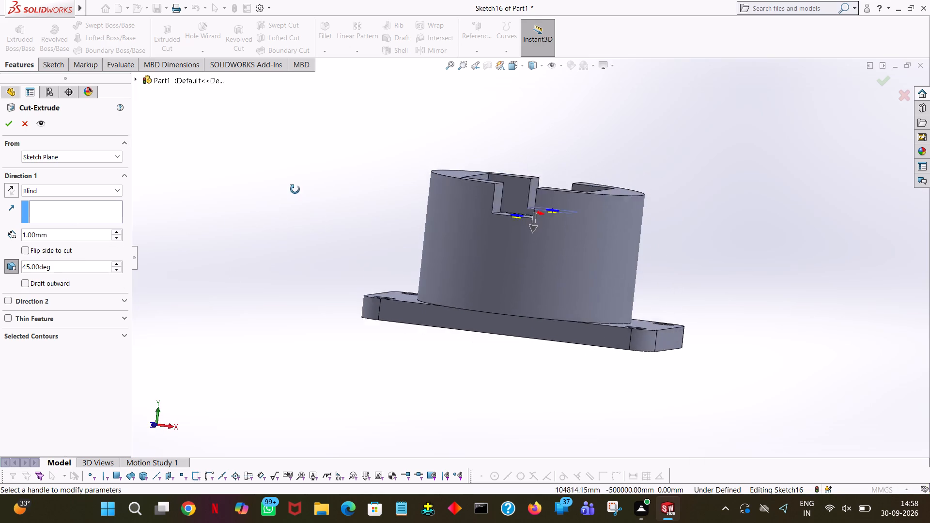
pyautogui.moveTo(295, 189); pyautogui.dragTo(313, 203, button='middle')
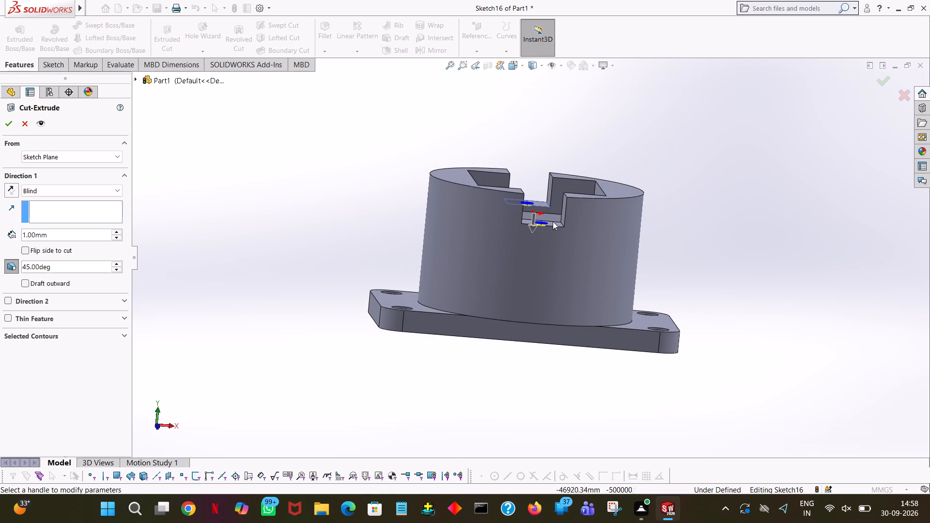
pyautogui.keyDown('ctrl'); pyautogui.scroll(-5, 604, 227); pyautogui.keyUp('ctrl')
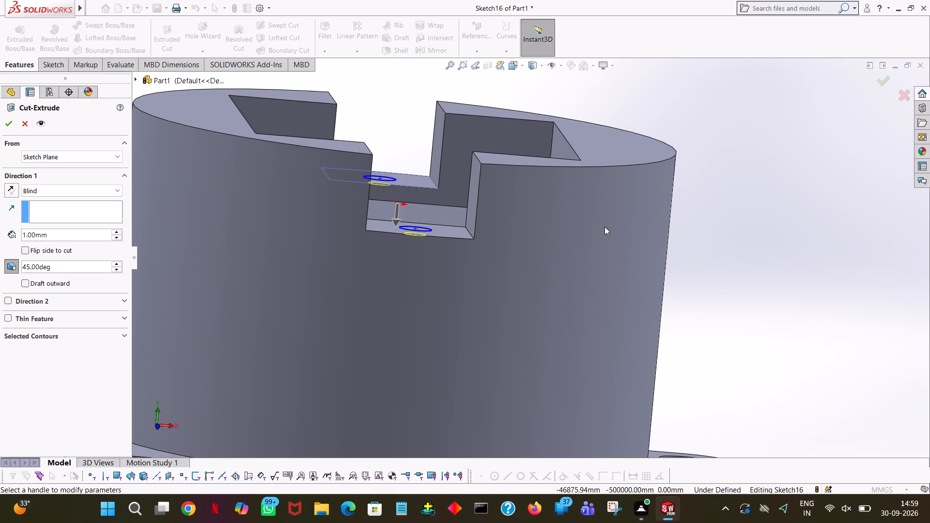
pyautogui.click(23, 284)
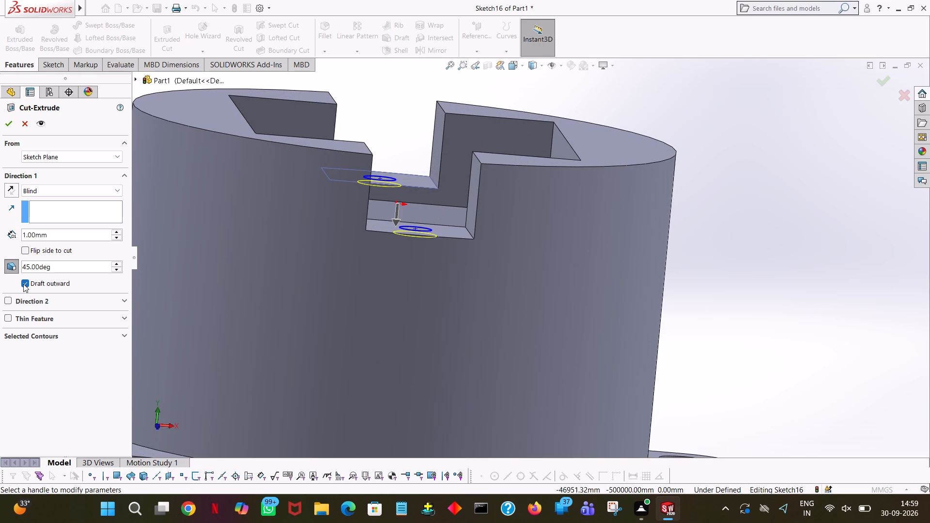
pyautogui.click(23, 284)
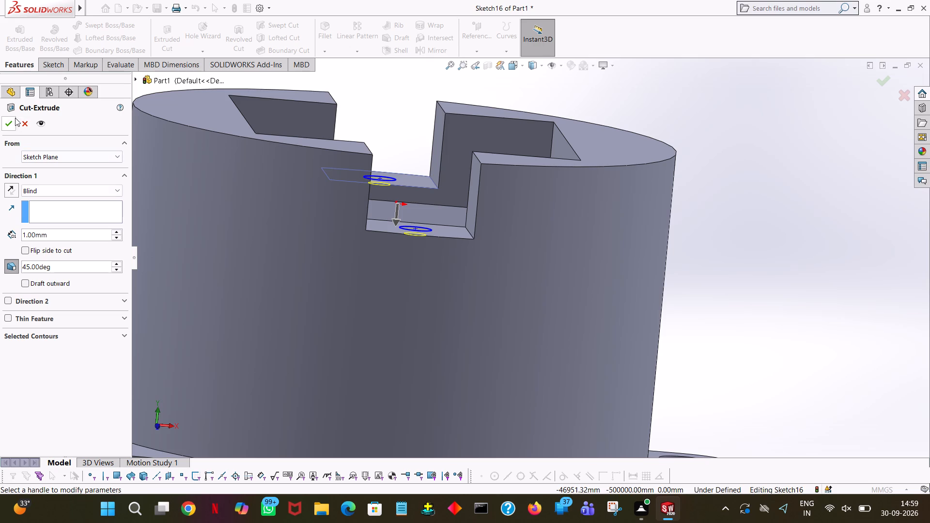
pyautogui.click(9, 119)
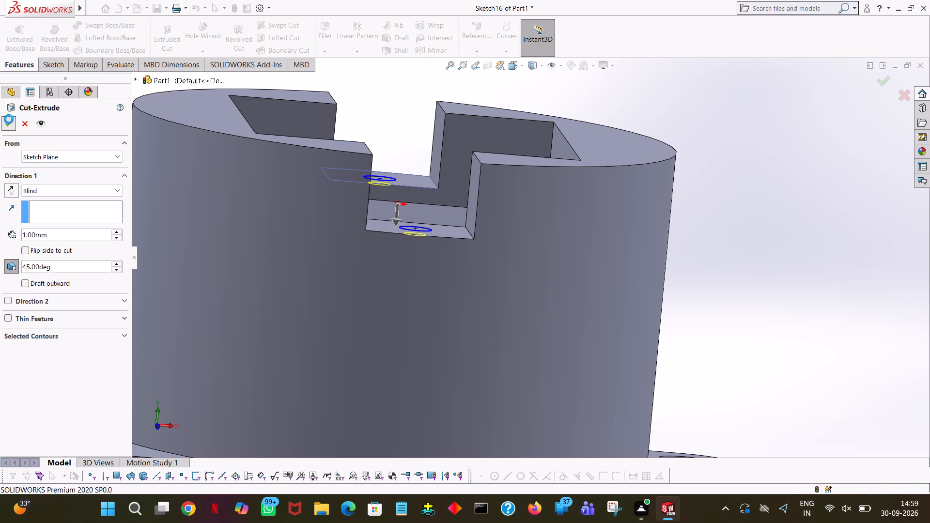
# Inspect the drafted circular cuts on both notch floors and the overall block.
pyautogui.click(377, 102)
pyautogui.moveTo(379, 120); pyautogui.dragTo(385, 181, button='middle')
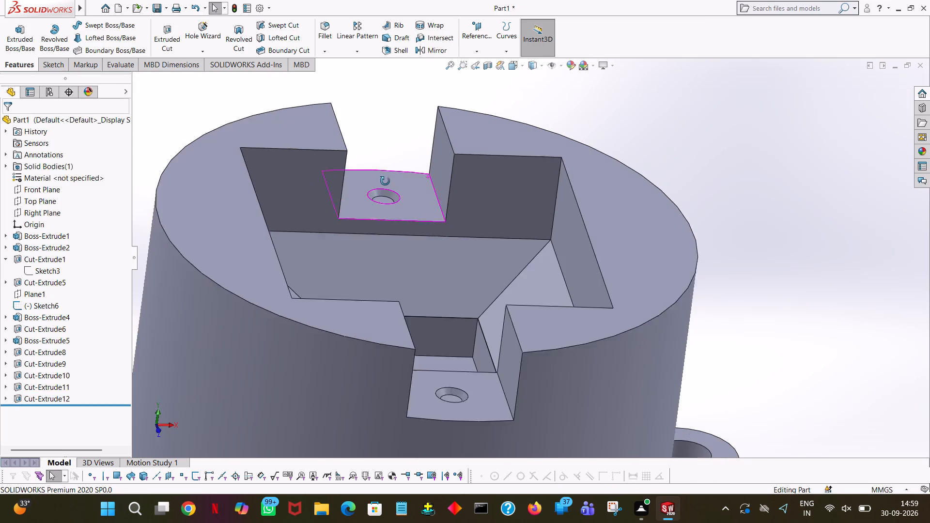
pyautogui.moveTo(385, 181); pyautogui.dragTo(381, 162, button='middle')
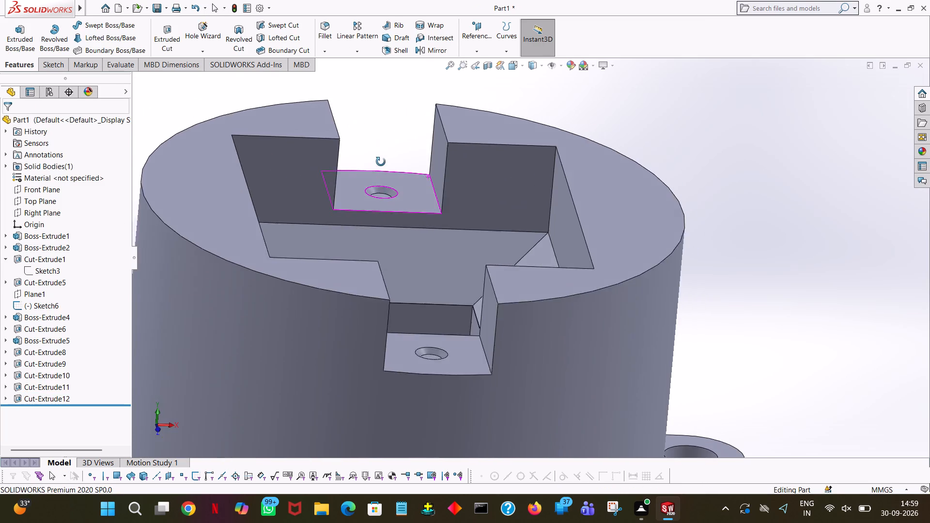
pyautogui.moveTo(381, 162); pyautogui.dragTo(379, 168, button='middle')
pyautogui.keyDown('ctrl'); pyautogui.scroll(-4, 369, 177); pyautogui.keyUp('ctrl')
pyautogui.keyDown('ctrl'); pyautogui.scroll(5, 369, 177); pyautogui.keyUp('ctrl')
pyautogui.hscroll(1, 369, 177)
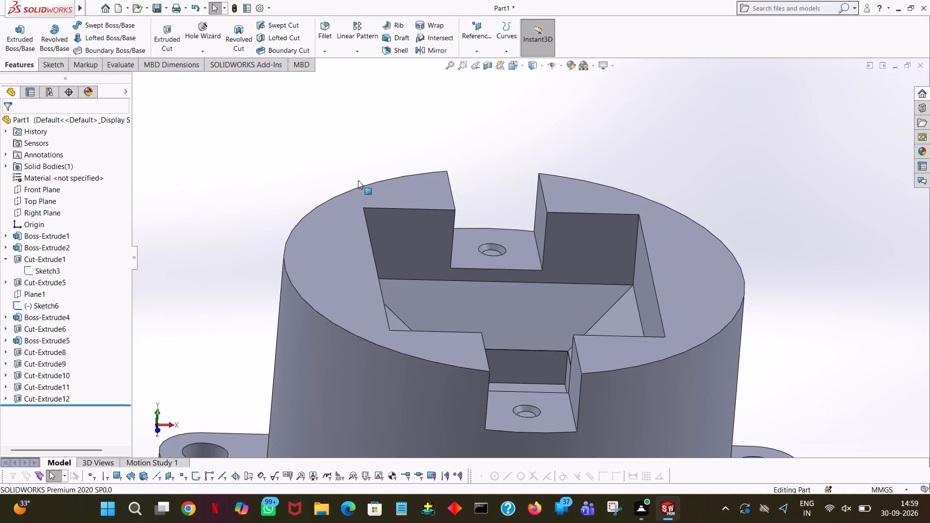
pyautogui.keyDown('ctrl'); pyautogui.scroll(7, 358, 180); pyautogui.keyUp('ctrl')
pyautogui.keyDown('ctrl'); pyautogui.scroll(-4, 358, 180); pyautogui.keyUp('ctrl')
pyautogui.keyDown('ctrl'); pyautogui.scroll(6, 358, 180); pyautogui.keyUp('ctrl')
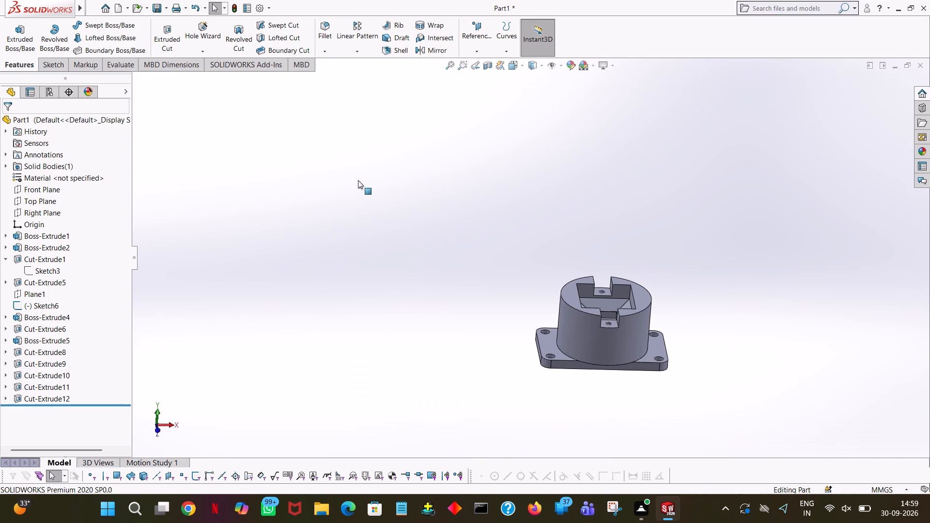
# Start a cut sketch on the rear notch's circular recess floor and draw 2 mm radius circles concentric with both notch recesses.
pyautogui.moveTo(723, 212); pyautogui.dragTo(717, 355, button='middle')
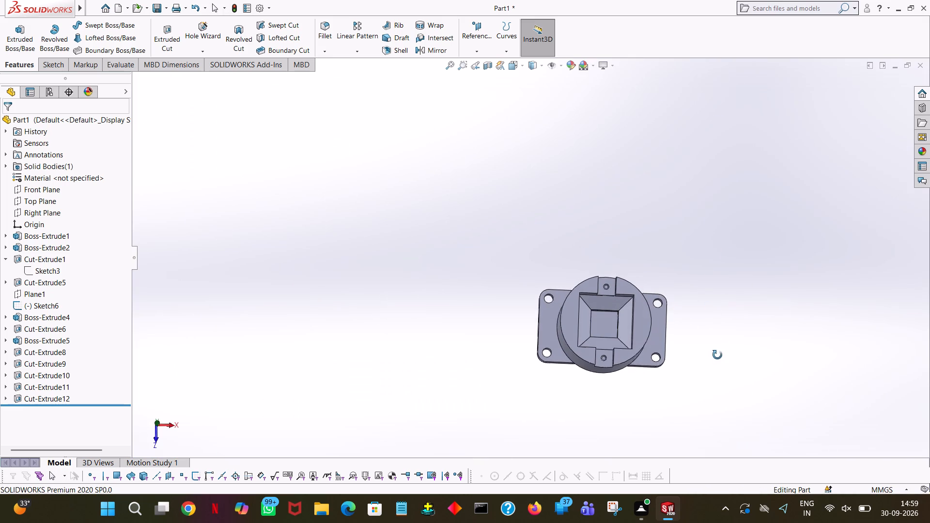
pyautogui.moveTo(717, 355); pyautogui.dragTo(717, 355, button='middle')
pyautogui.click(160, 38)
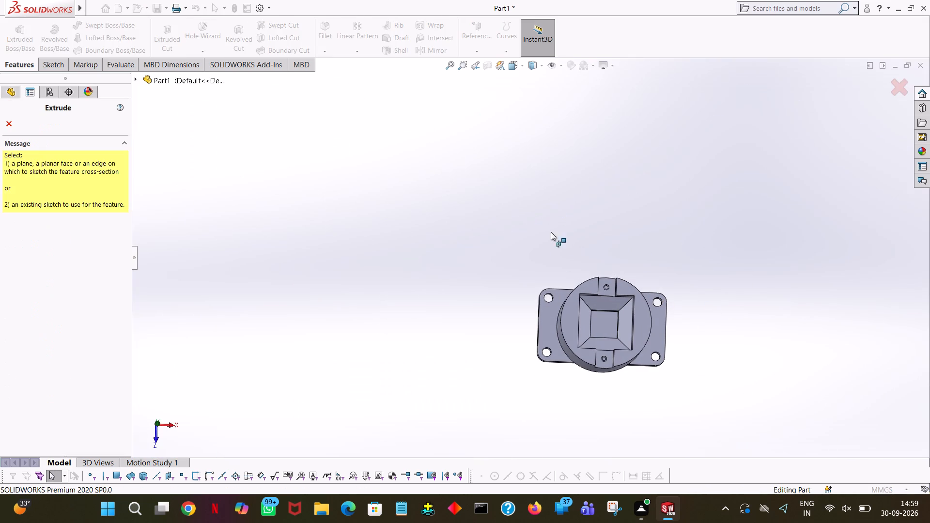
pyautogui.click(606, 287)
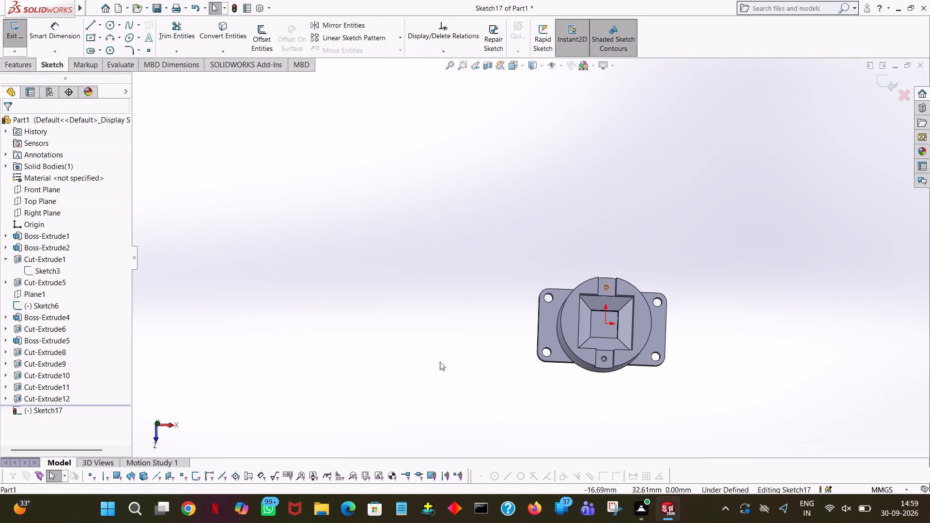
pyautogui.click(522, 67)
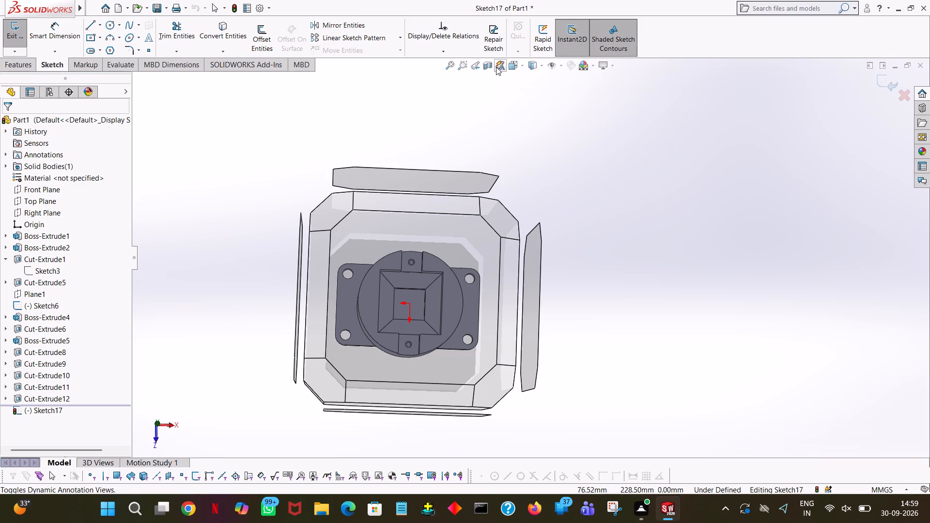
pyautogui.click(521, 65)
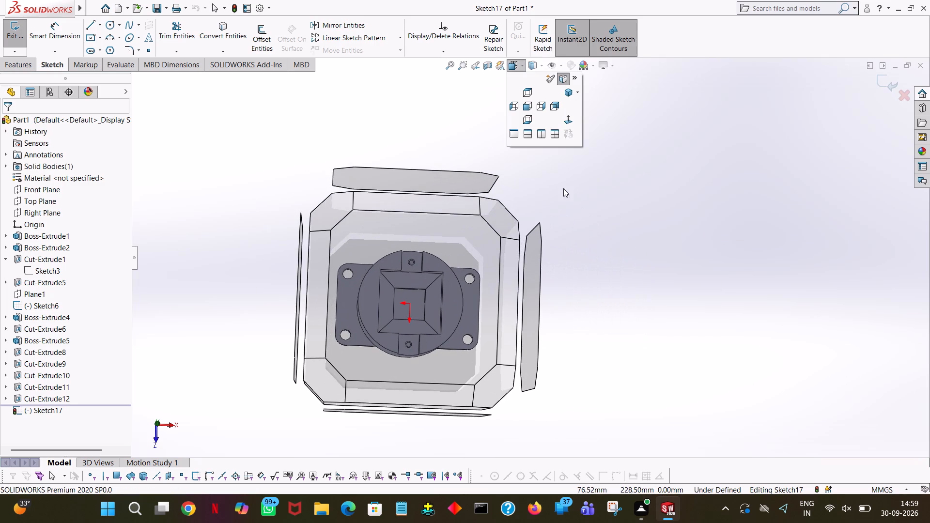
pyautogui.click(566, 118)
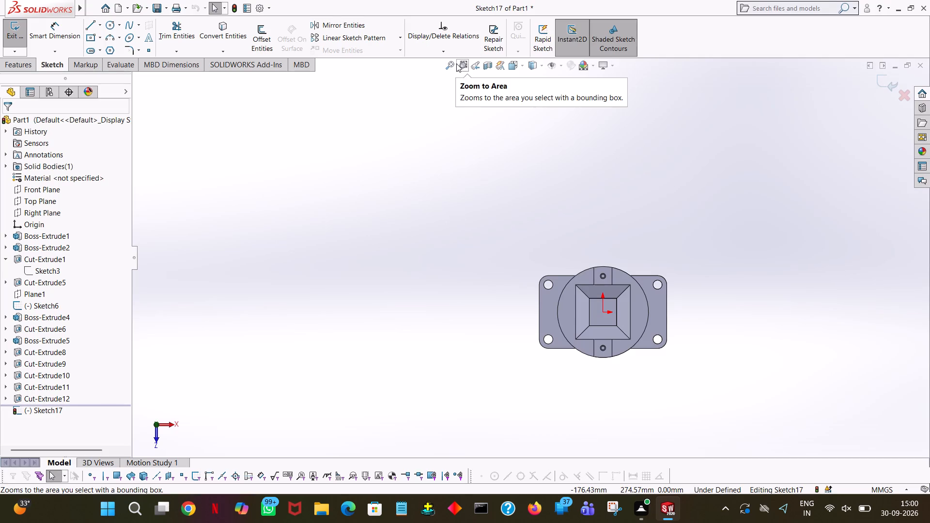
pyautogui.click(452, 63)
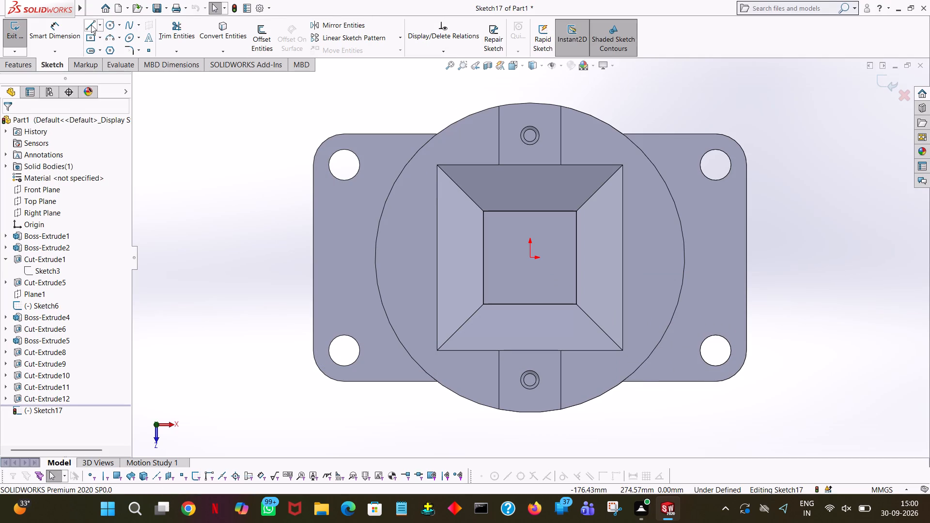
pyautogui.click(114, 23)
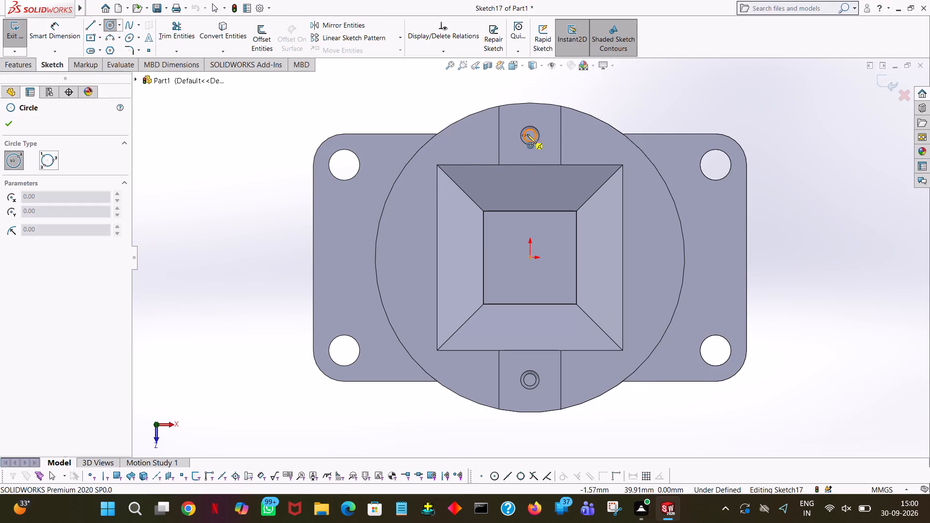
pyautogui.click(530, 134)
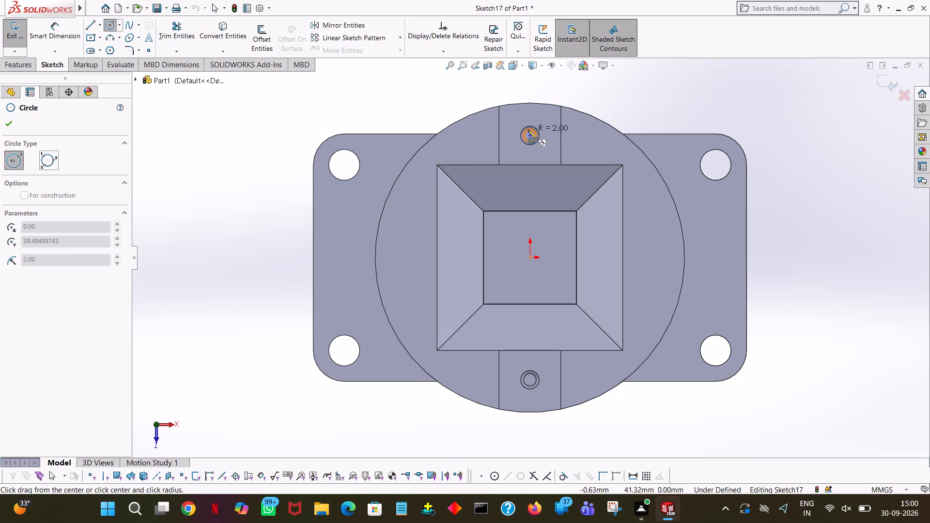
pyautogui.click(528, 130)
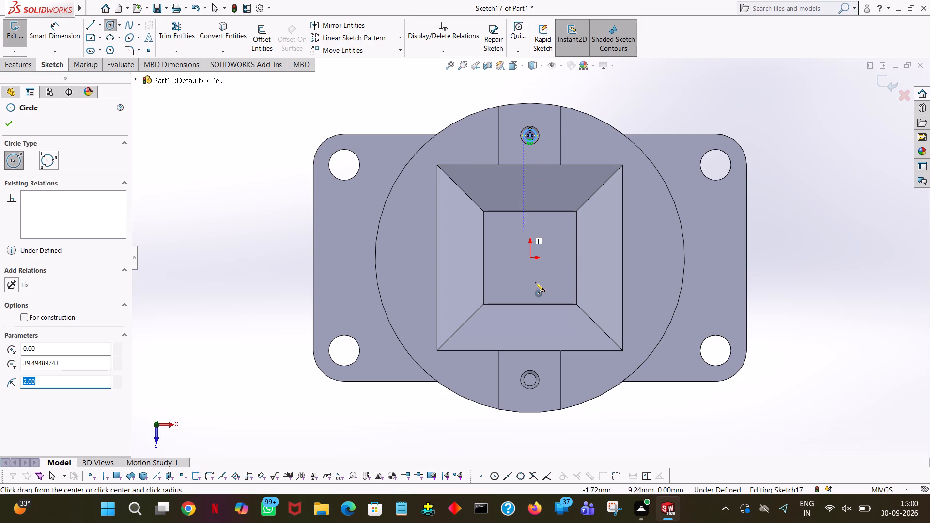
pyautogui.click(530, 380)
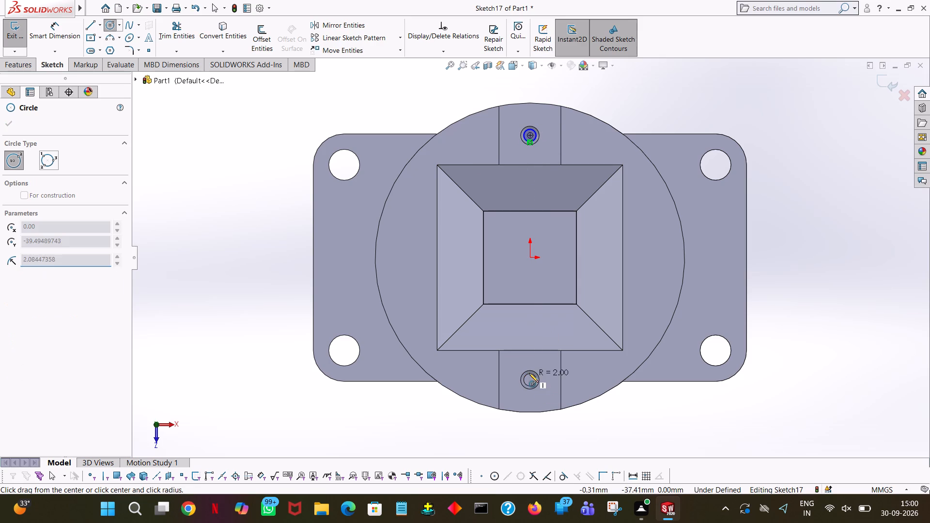
pyautogui.click(527, 375)
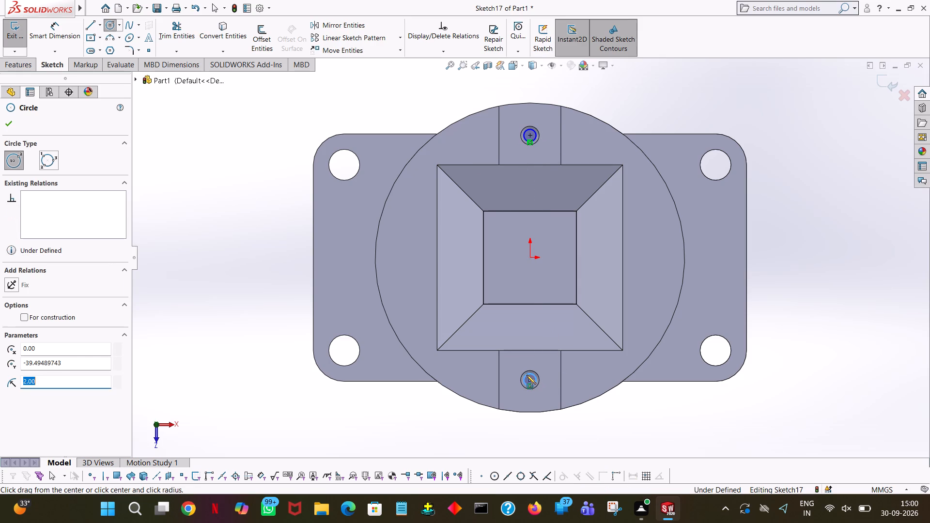
pyautogui.click(8, 122)
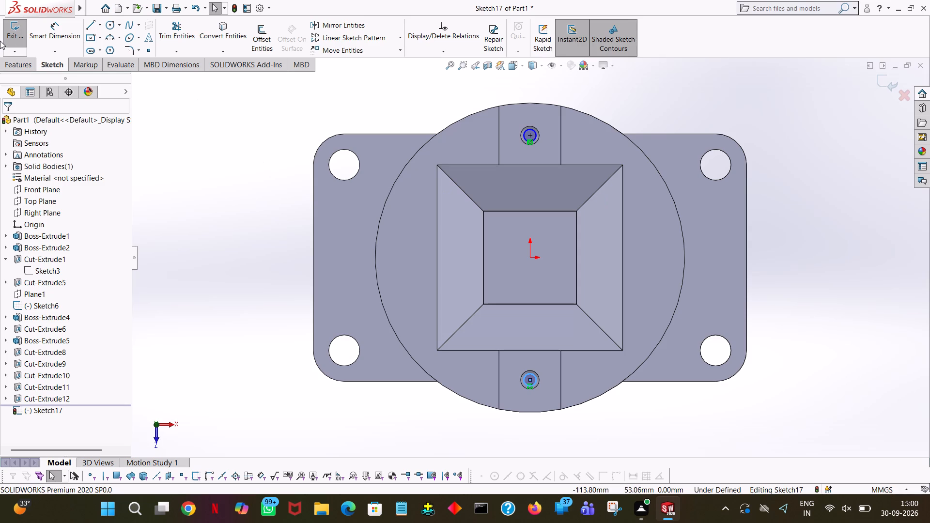
# Cut-extrude the two 2 mm radius circles to a blind depth of 10 mm, without draft.
pyautogui.click(16, 67)
pyautogui.click(174, 36)
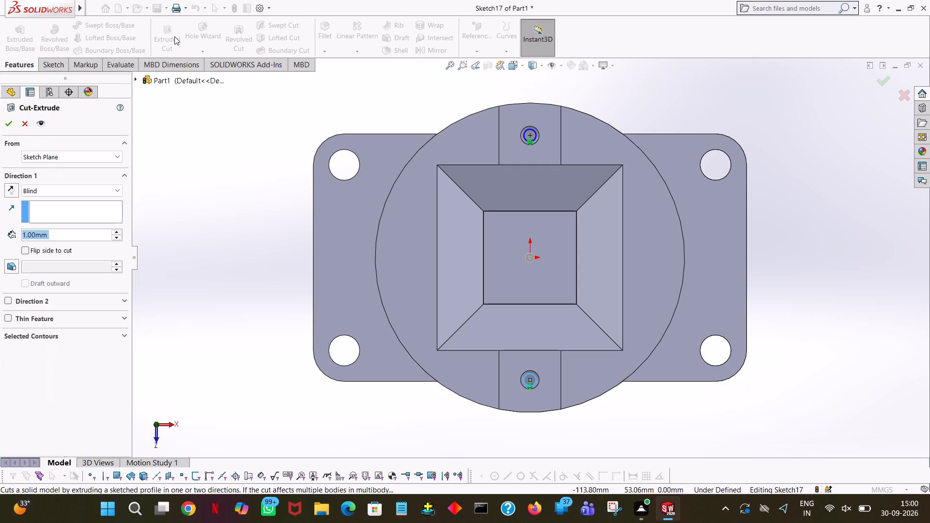
pyautogui.write('10')
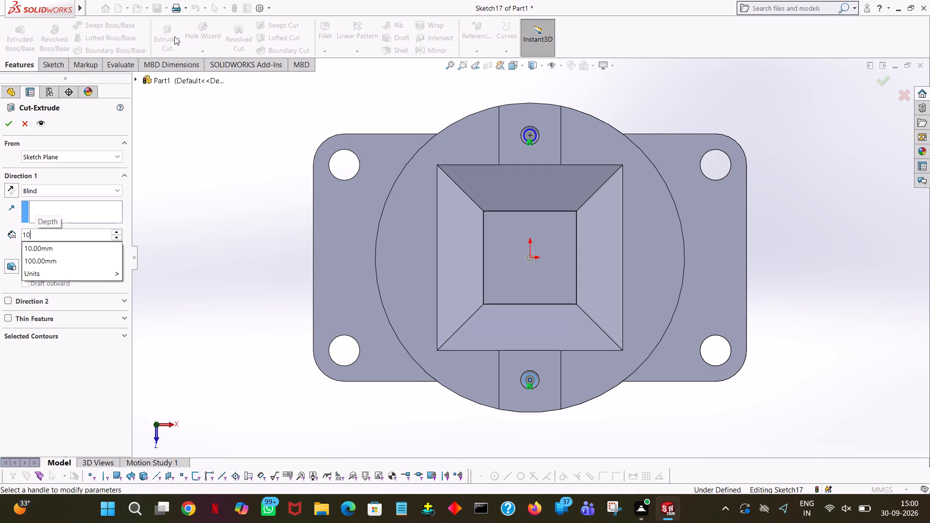
pyautogui.press('Return')
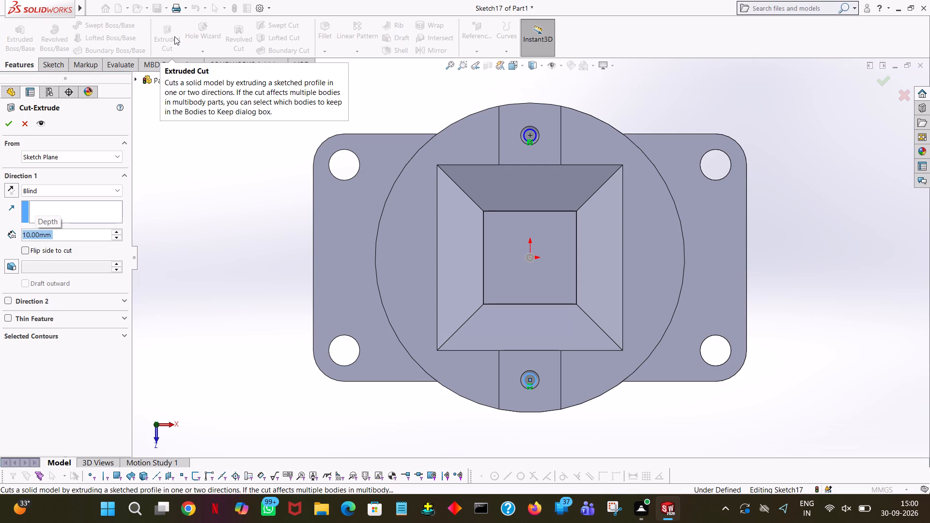
pyautogui.click(533, 132)
pyautogui.moveTo(745, 375); pyautogui.dragTo(726, 254, button='middle')
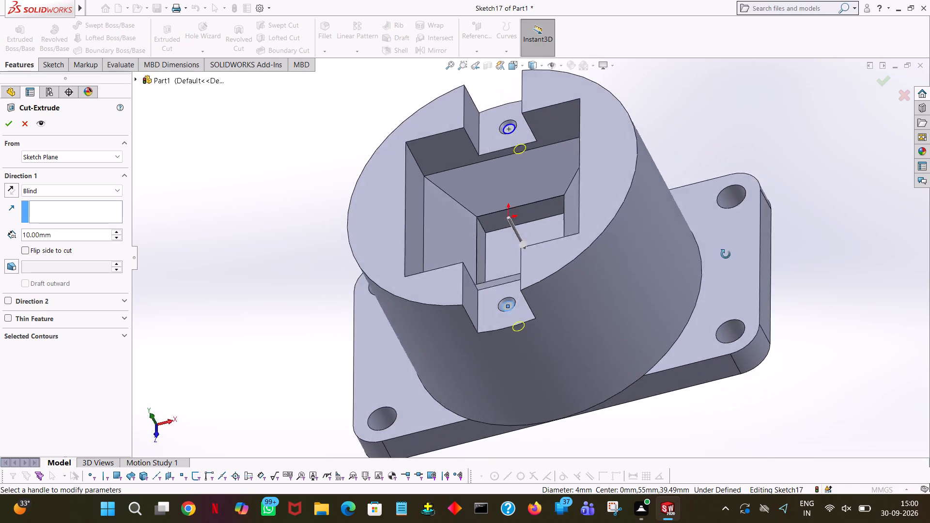
pyautogui.moveTo(726, 254); pyautogui.dragTo(719, 150, button='middle')
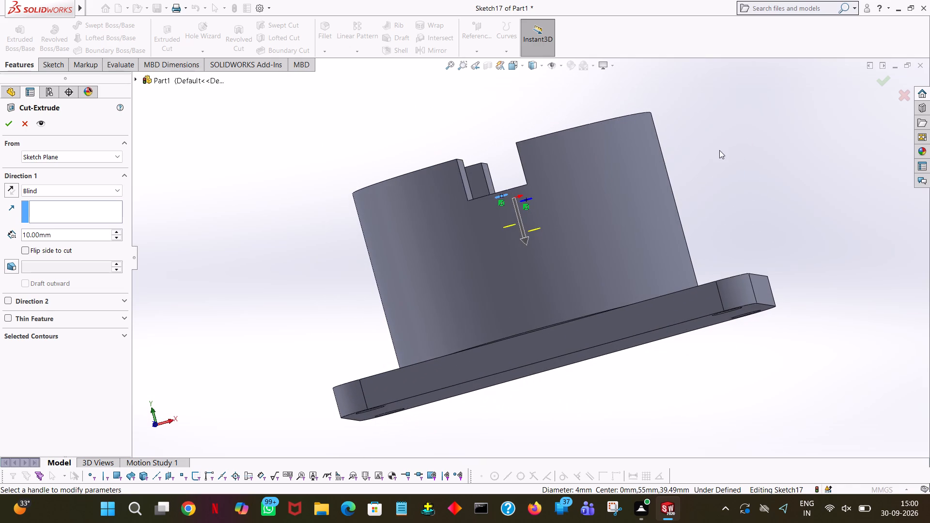
pyautogui.click(13, 123)
# Inspect the notch holes, tapered pocket, cylinder and holed base from several angles.
pyautogui.click(310, 233)
pyautogui.moveTo(311, 233); pyautogui.dragTo(346, 456, button='middle')
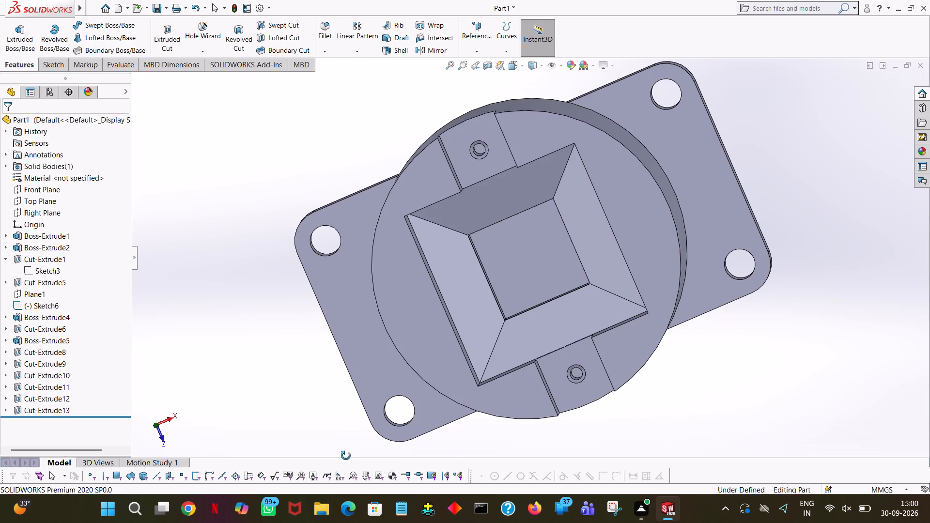
pyautogui.moveTo(346, 456); pyautogui.dragTo(374, 420, button='middle')
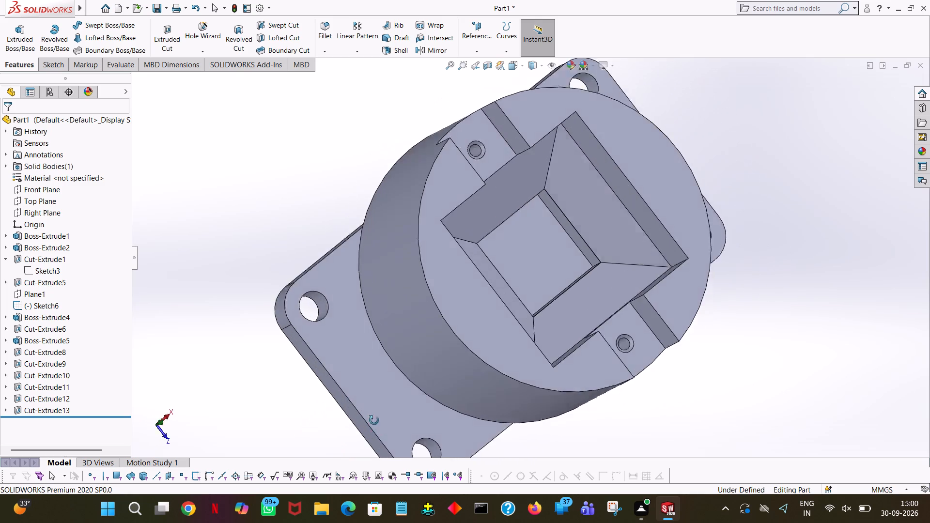
pyautogui.moveTo(374, 420); pyautogui.dragTo(319, 242, button='middle')
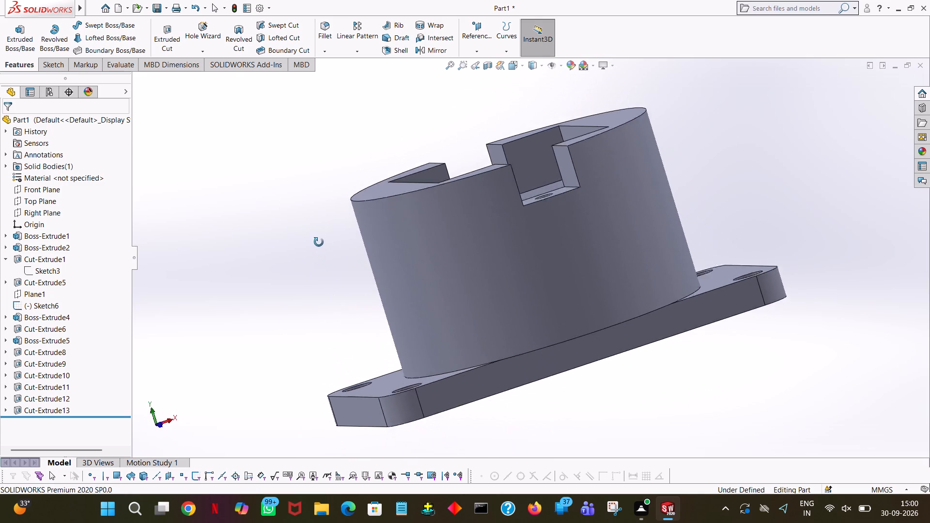
pyautogui.moveTo(319, 242); pyautogui.dragTo(302, 250, button='middle')
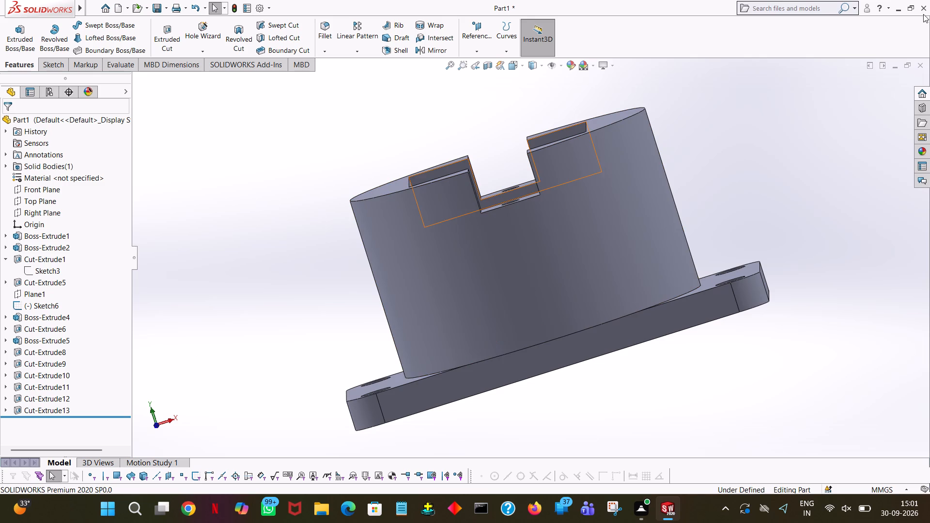
pyautogui.moveTo(701, 138); pyautogui.dragTo(720, 306, button='middle')
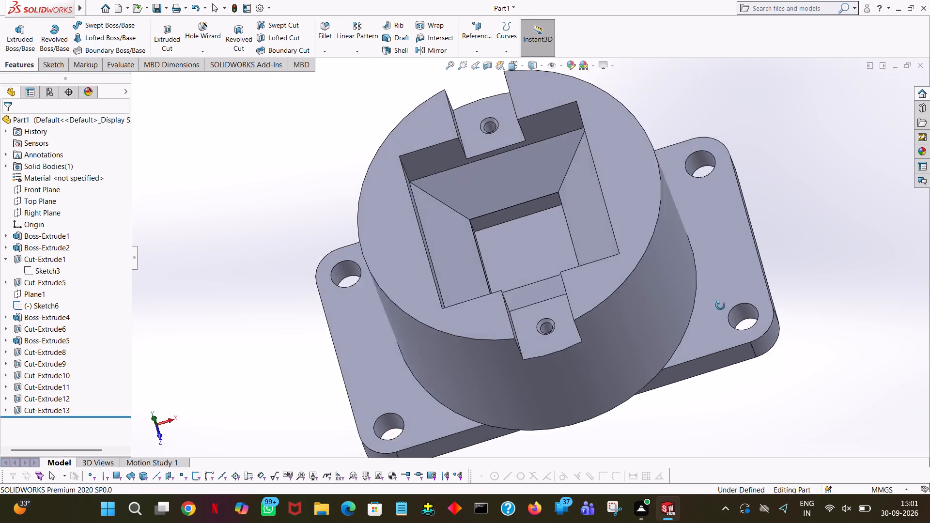
pyautogui.moveTo(720, 306); pyautogui.dragTo(740, 295, button='middle')
pyautogui.moveTo(738, 289); pyautogui.dragTo(738, 283, button='middle')
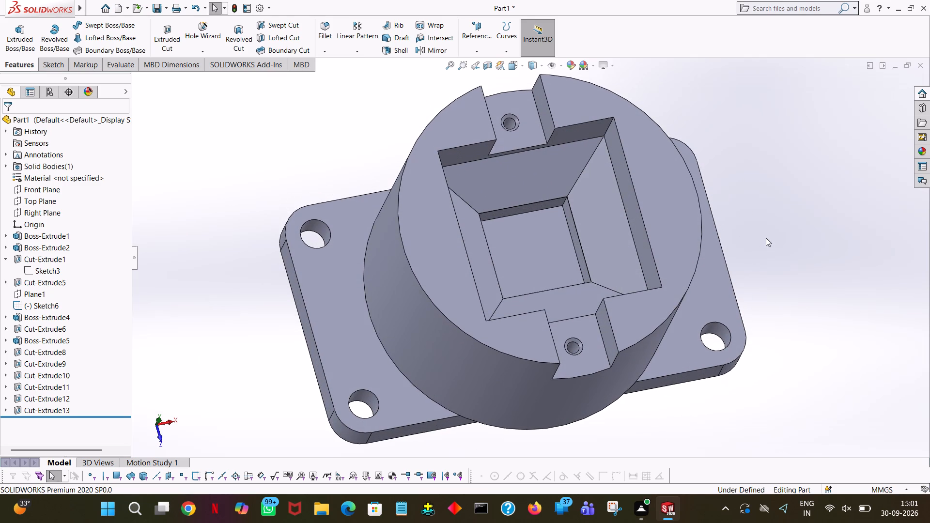
pyautogui.moveTo(821, 219); pyautogui.dragTo(812, 244, button='middle')
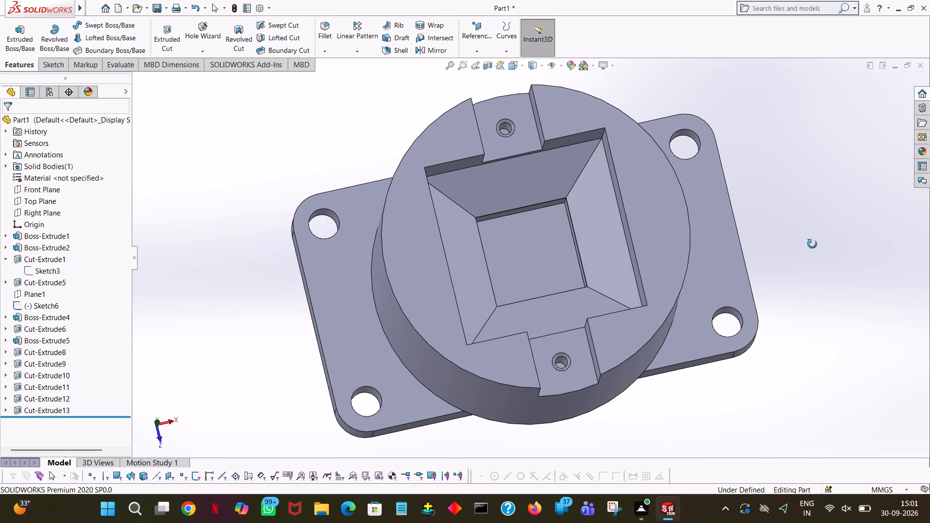
pyautogui.moveTo(812, 244); pyautogui.dragTo(807, 306, button='middle')
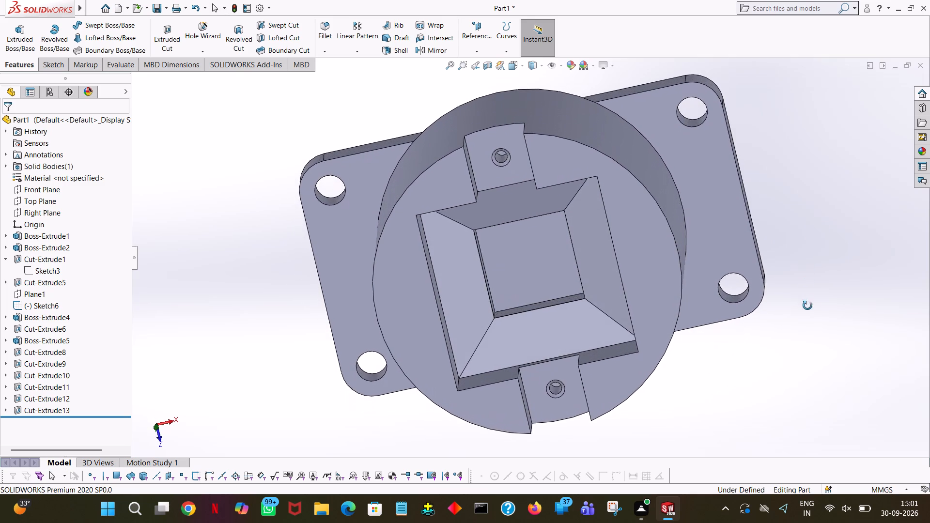
pyautogui.moveTo(807, 306); pyautogui.dragTo(775, 387, button='middle')
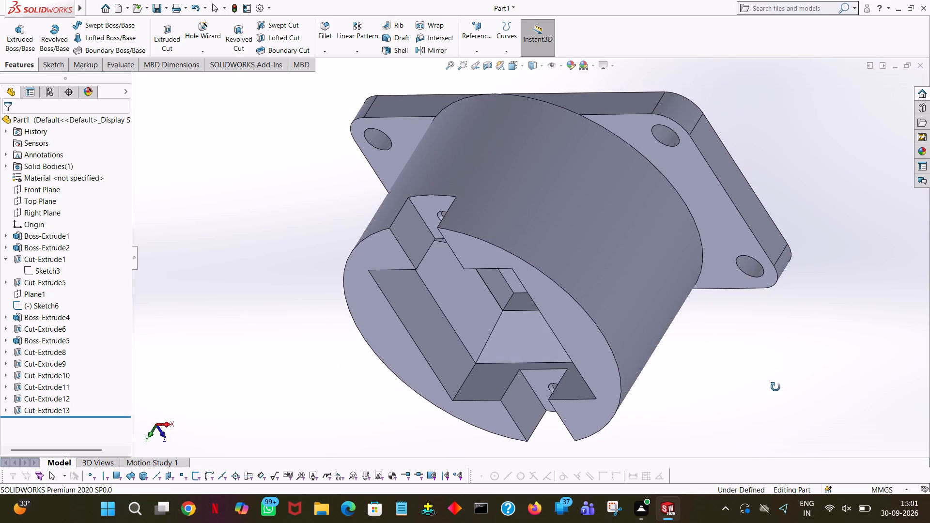
pyautogui.moveTo(775, 387); pyautogui.dragTo(790, 351, button='middle')
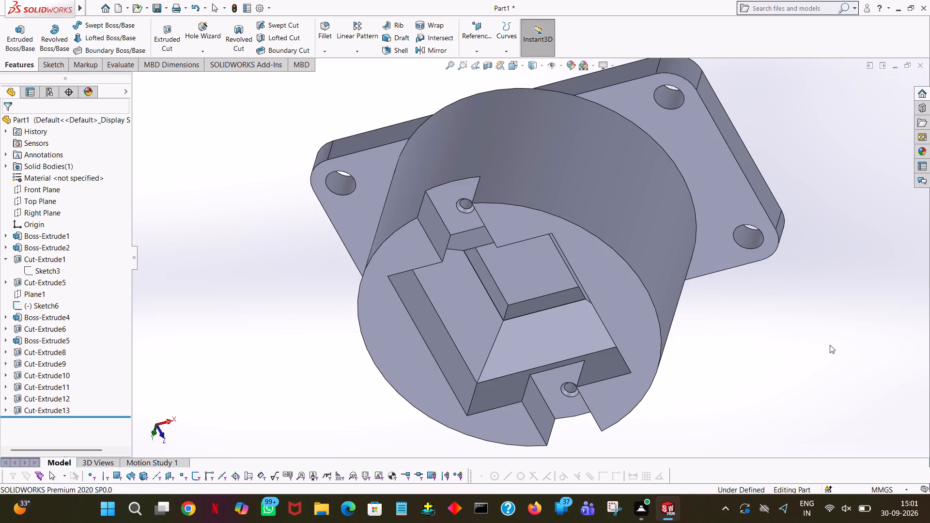
pyautogui.moveTo(830, 345); pyautogui.dragTo(859, 85, button='middle')
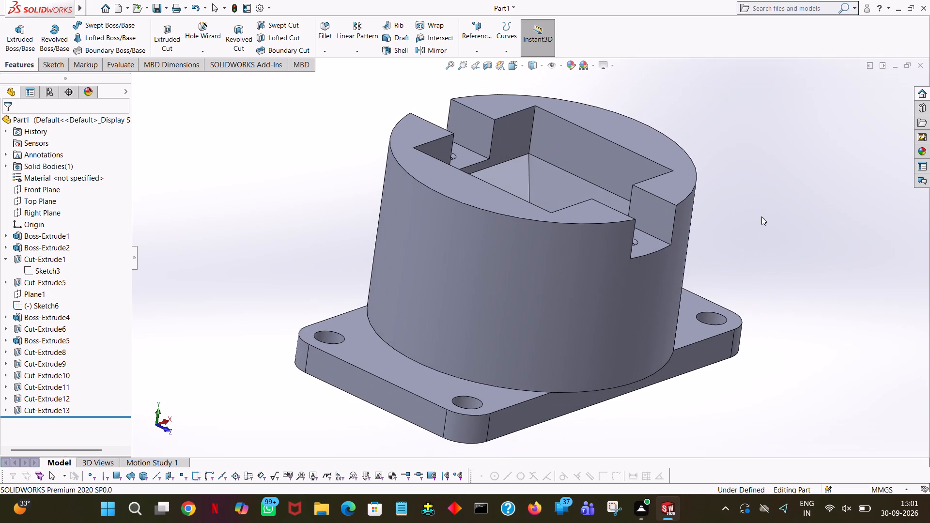
pyautogui.moveTo(755, 240); pyautogui.dragTo(710, 243, button='middle')
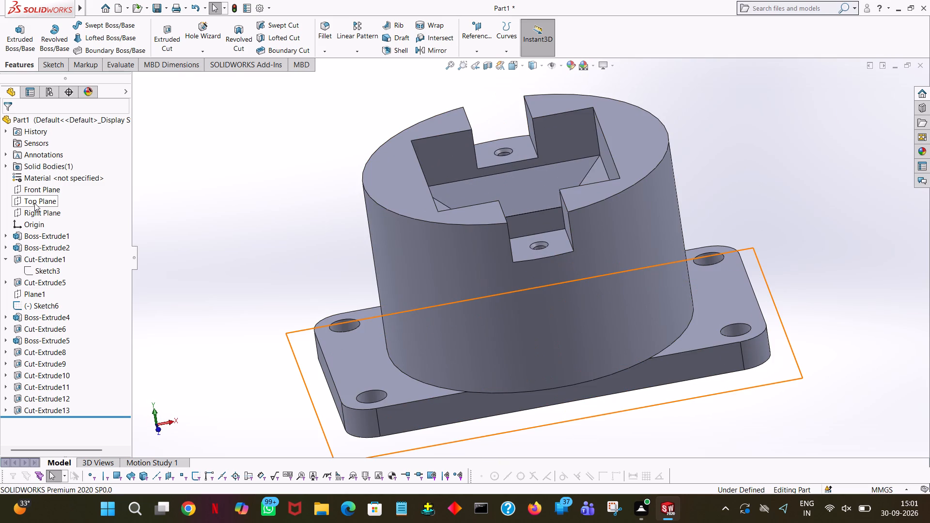
# Start a new sketch on the Front Plane, viewed normal to the plane.
pyautogui.click(41, 193)
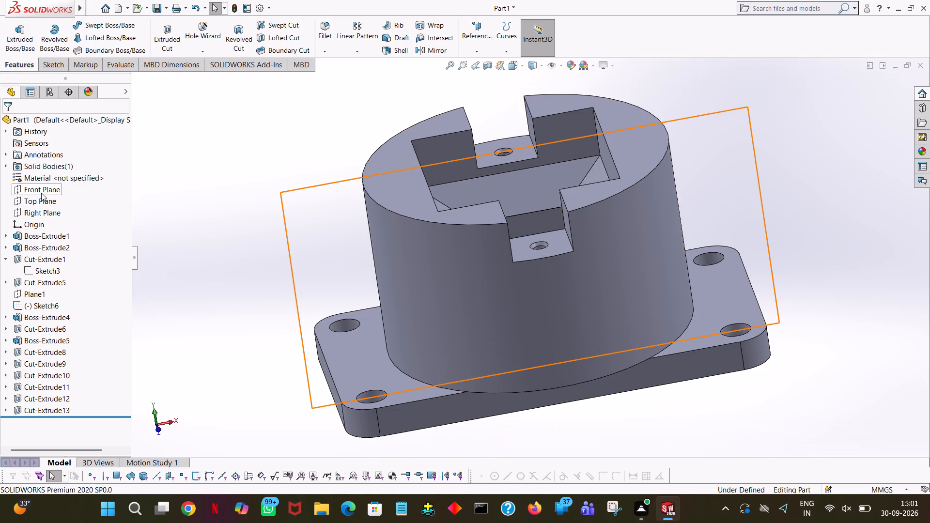
pyautogui.moveTo(177, 158); pyautogui.dragTo(180, 123, button='middle')
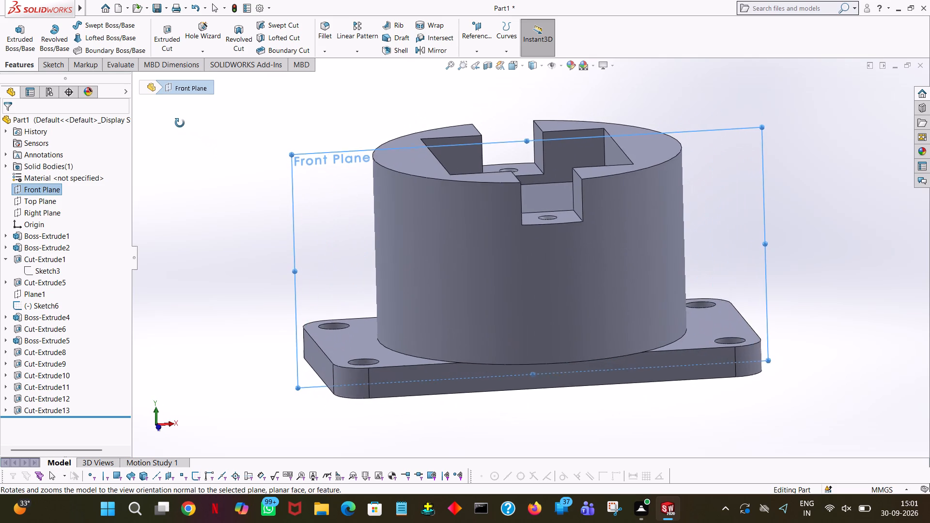
pyautogui.moveTo(180, 123); pyautogui.dragTo(177, 123, button='middle')
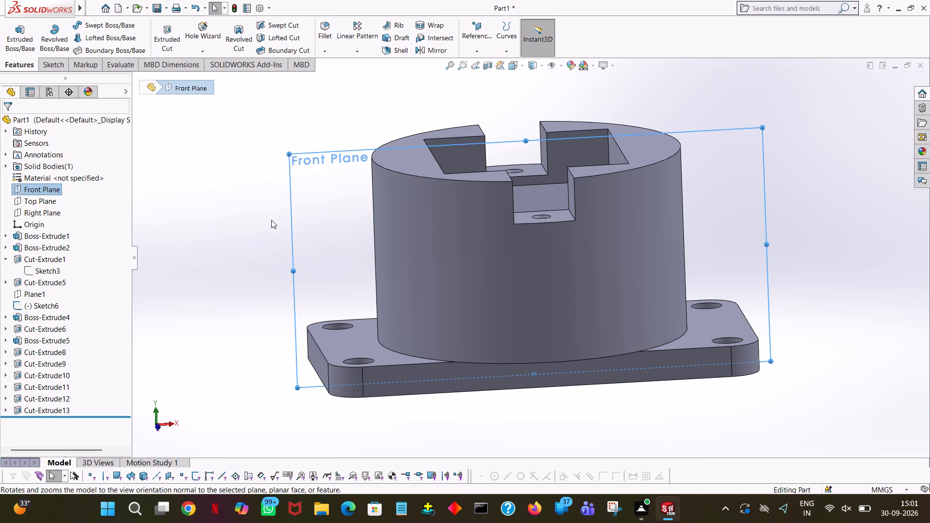
pyautogui.rightClick(27, 189)
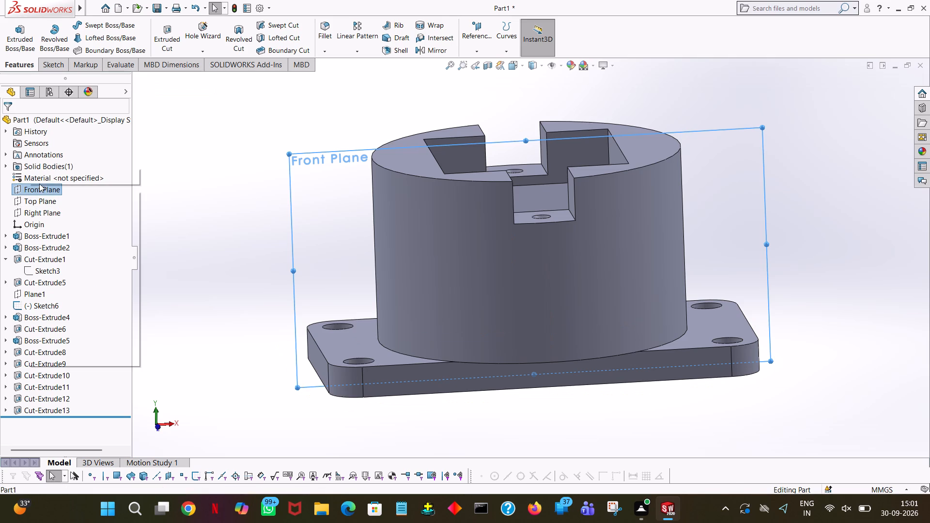
pyautogui.click(37, 174)
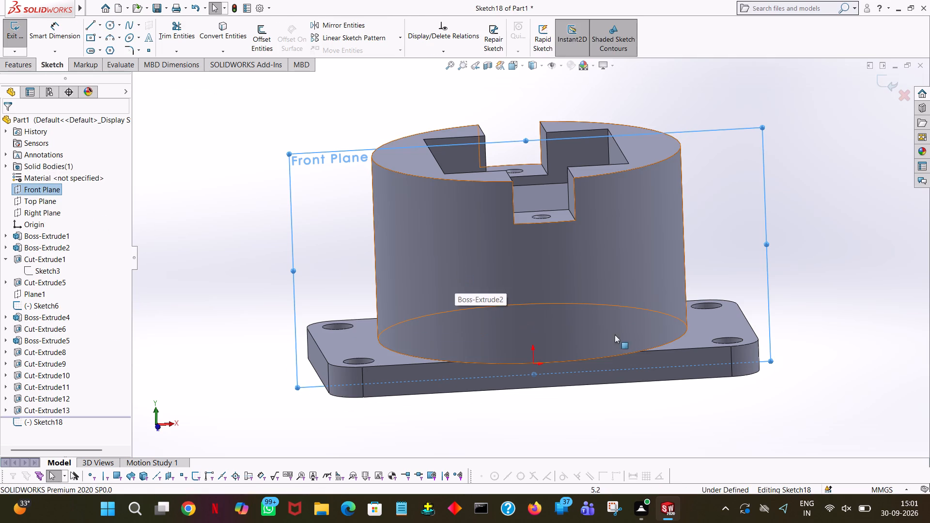
pyautogui.moveTo(814, 410); pyautogui.dragTo(810, 458, button='middle')
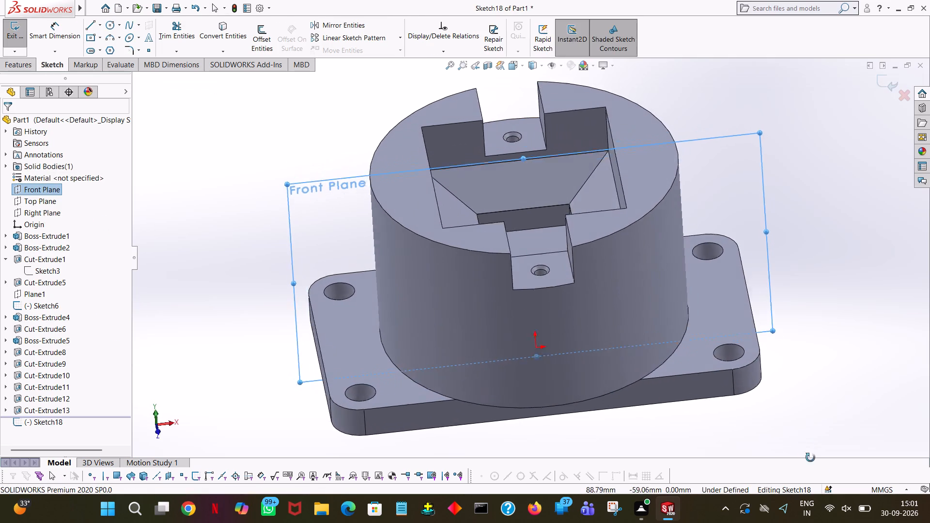
pyautogui.moveTo(810, 458); pyautogui.dragTo(797, 429, button='middle')
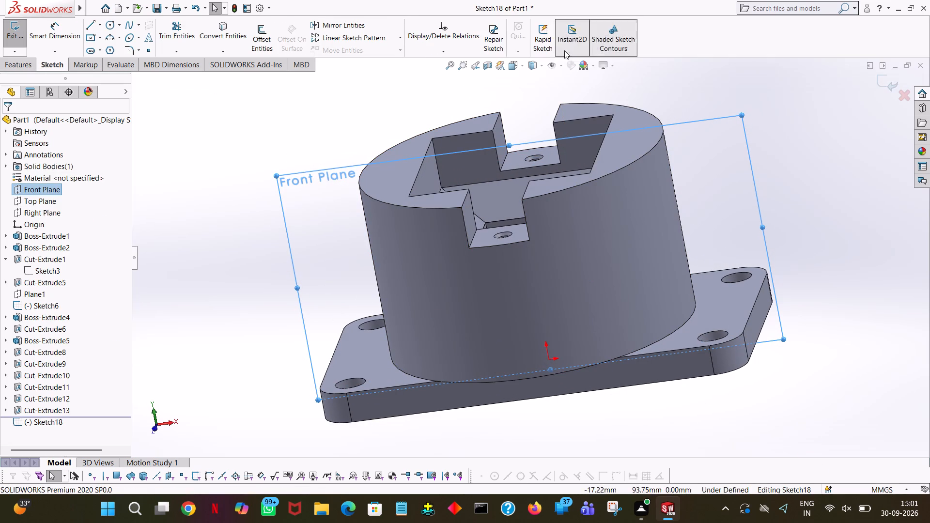
pyautogui.click(525, 63)
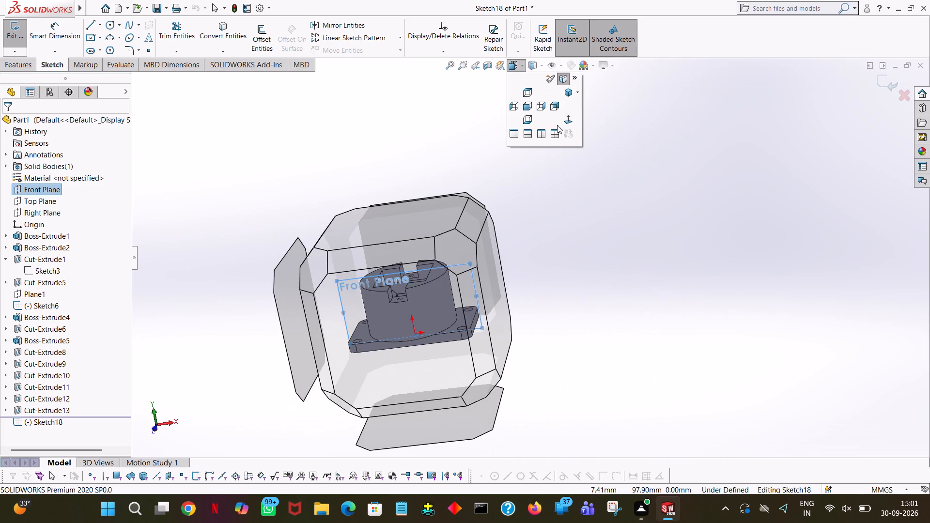
pyautogui.click(571, 123)
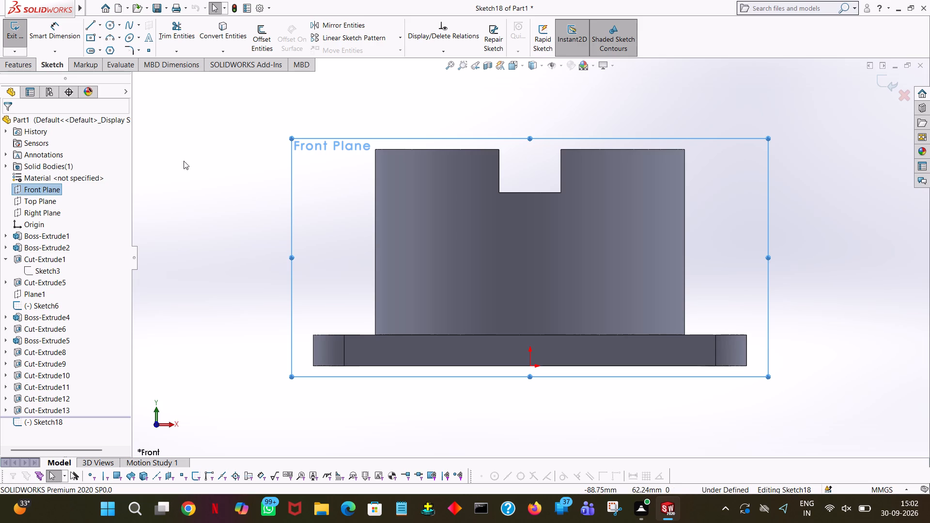
# Draw a 25 mm vertical line down the cylinder's -X edge from its top corner, continuing with a sloped line to the base plate's upper corner.
pyautogui.click(89, 19)
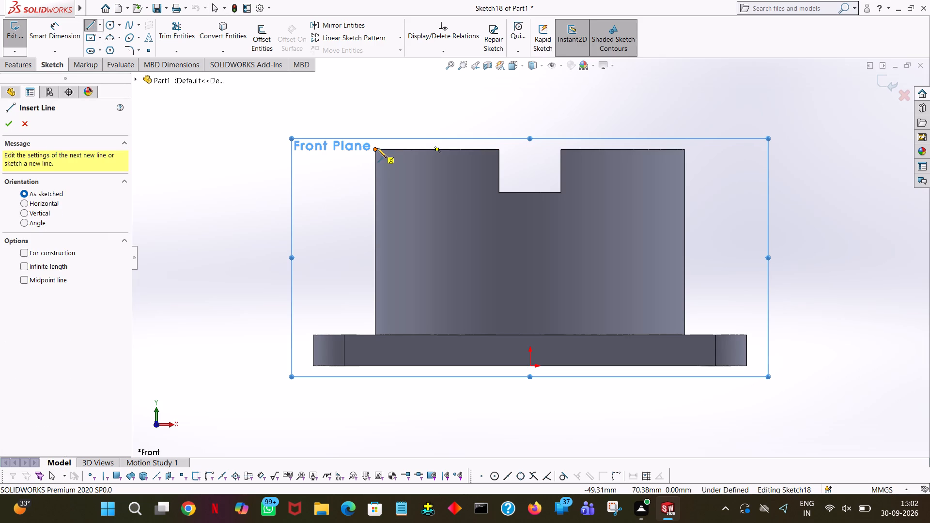
pyautogui.click(375, 149)
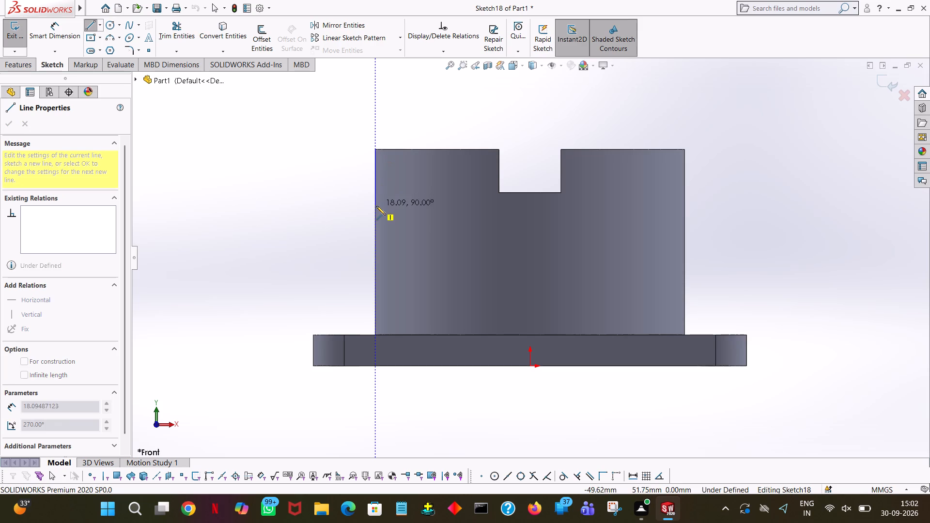
pyautogui.click(376, 206)
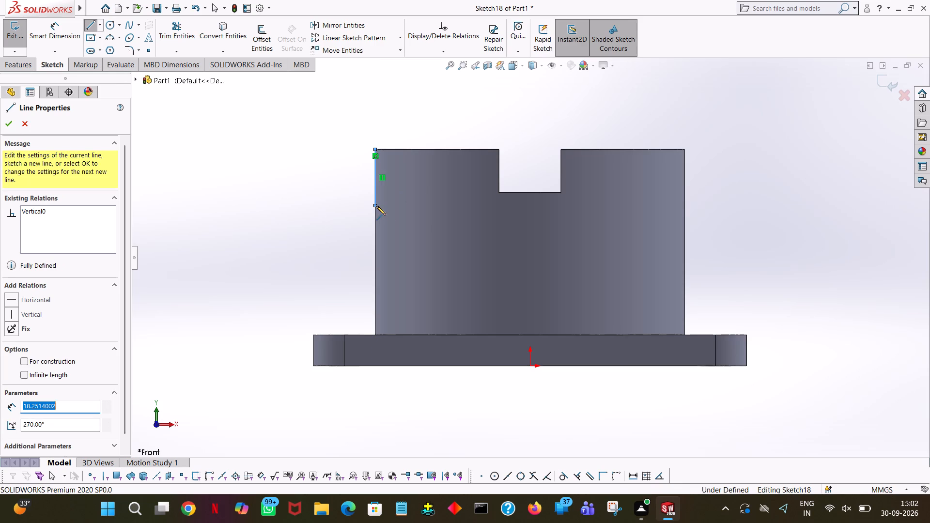
pyautogui.write('25')
pyautogui.press('.')
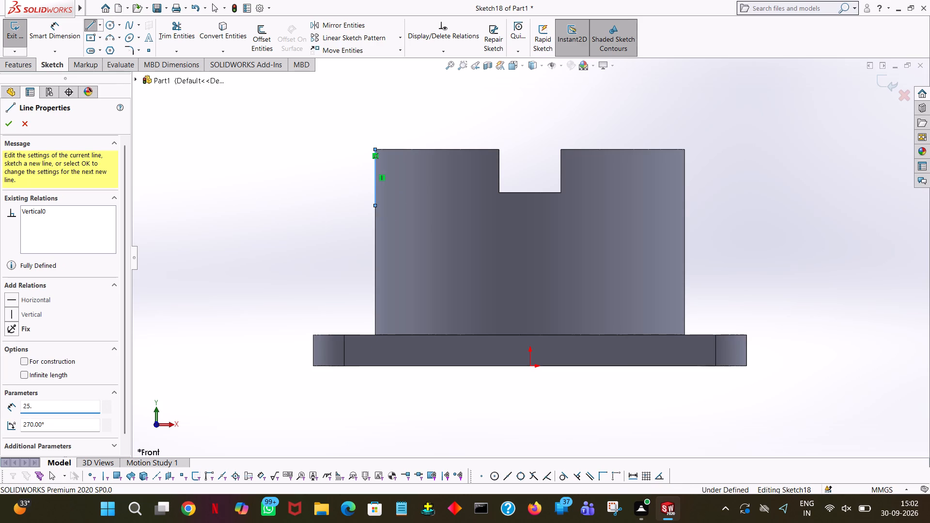
pyautogui.press('BackSpace')
pyautogui.press('Return')
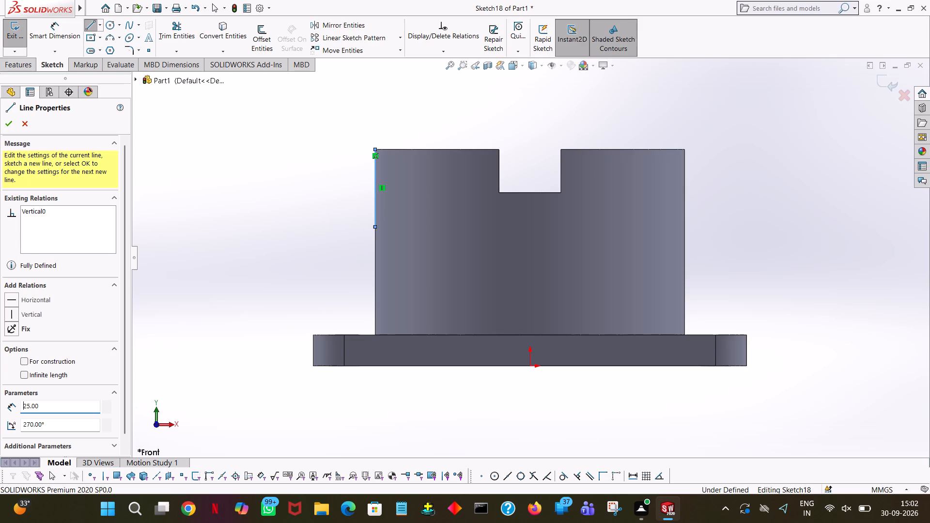
pyautogui.click(313, 334)
pyautogui.rightClick(313, 334)
pyautogui.click(334, 338)
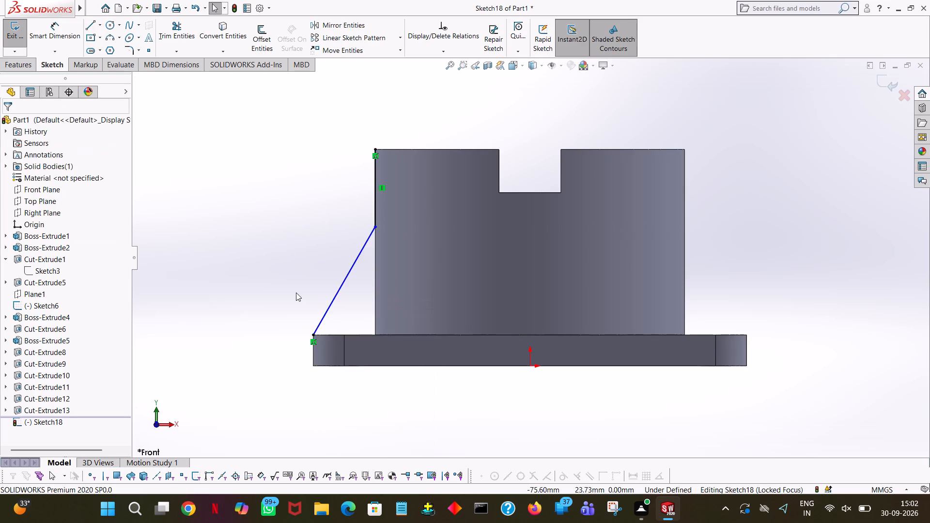
# Trim away the 25 mm vertical line, keeping only the sloped line between cylinder and base.
pyautogui.moveTo(296, 292); pyautogui.dragTo(348, 346, button='middle')
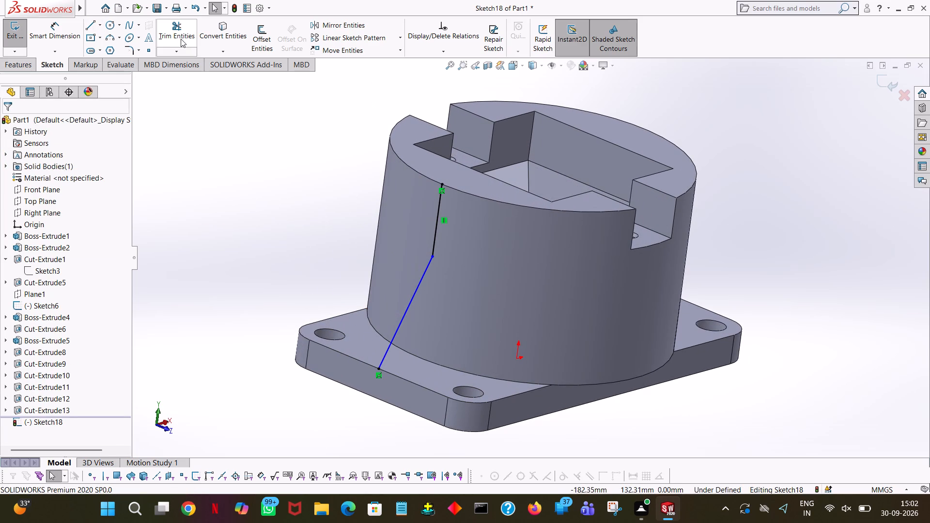
pyautogui.click(181, 39)
pyautogui.click(438, 218)
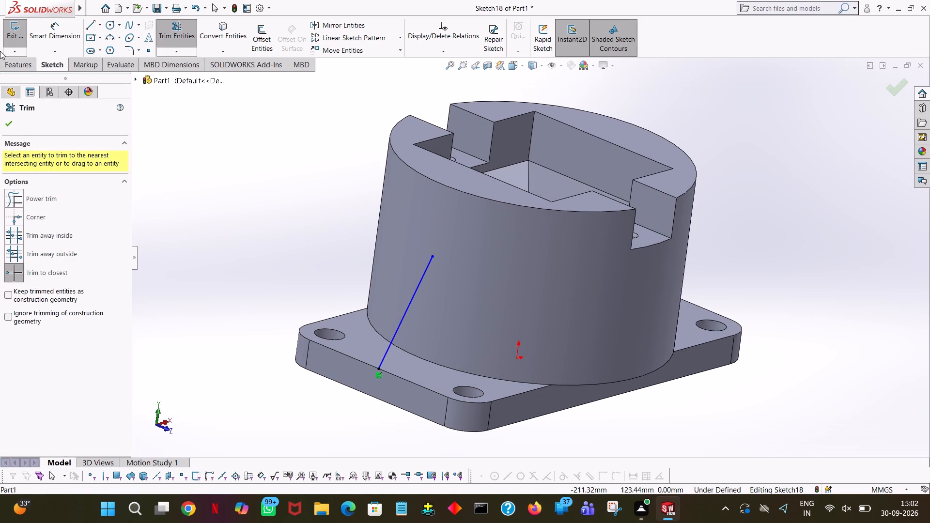
pyautogui.click(12, 129)
# Create a 10 mm thick rib from the sloped line, both sides, with the material side flipped toward the cylinder.
pyautogui.click(24, 66)
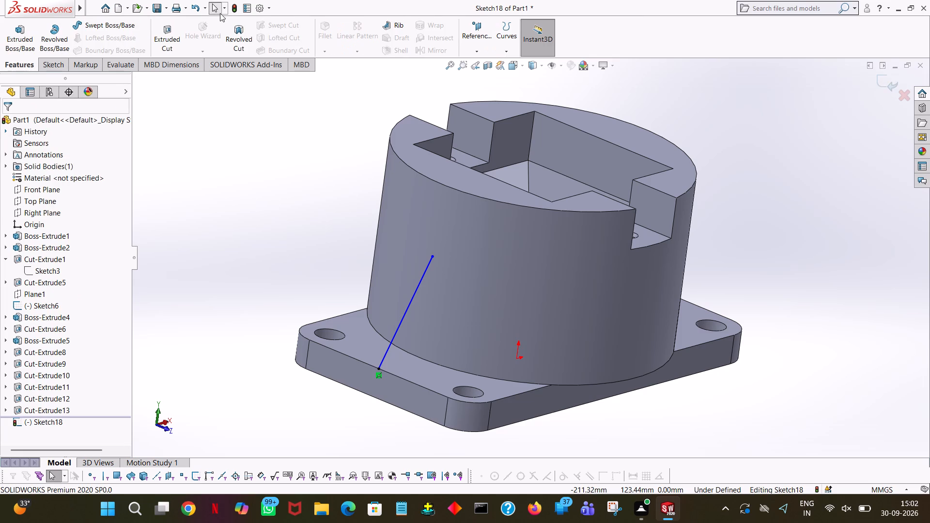
pyautogui.click(391, 29)
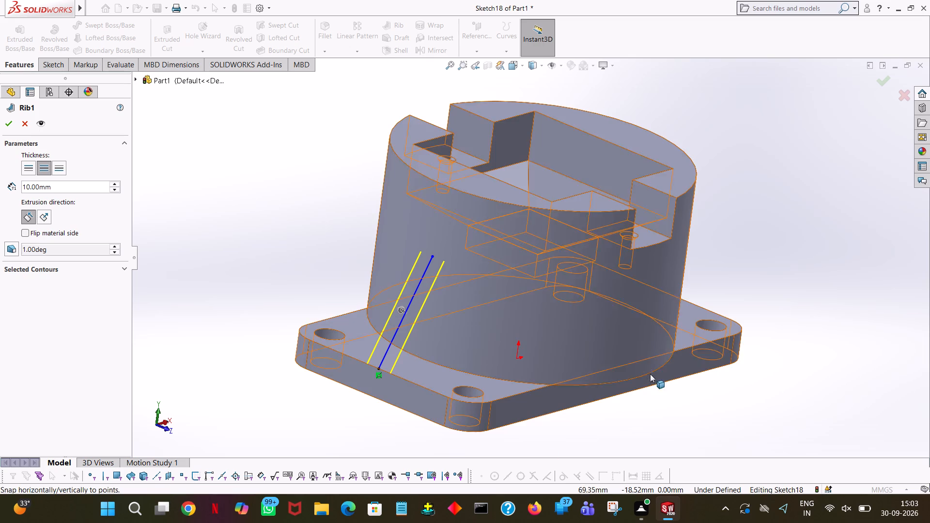
pyautogui.moveTo(698, 413); pyautogui.dragTo(652, 398, button='middle')
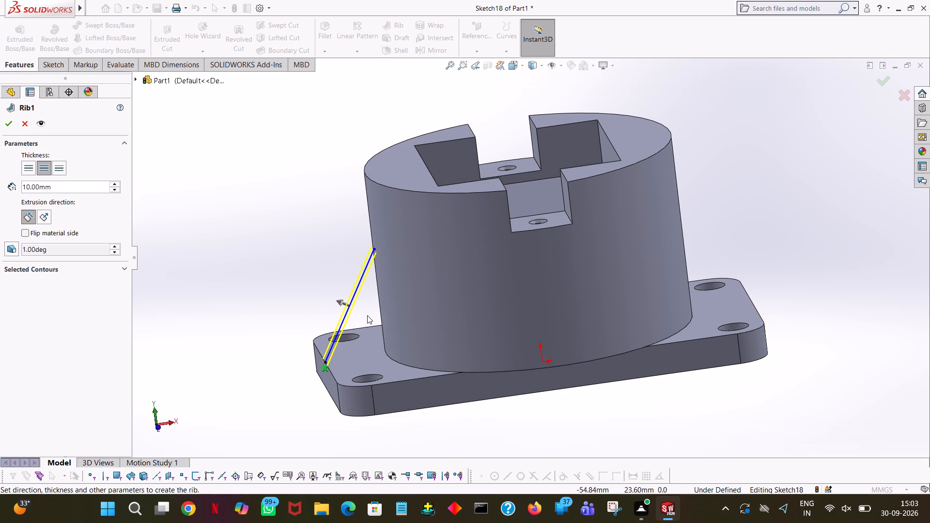
pyautogui.click(341, 300)
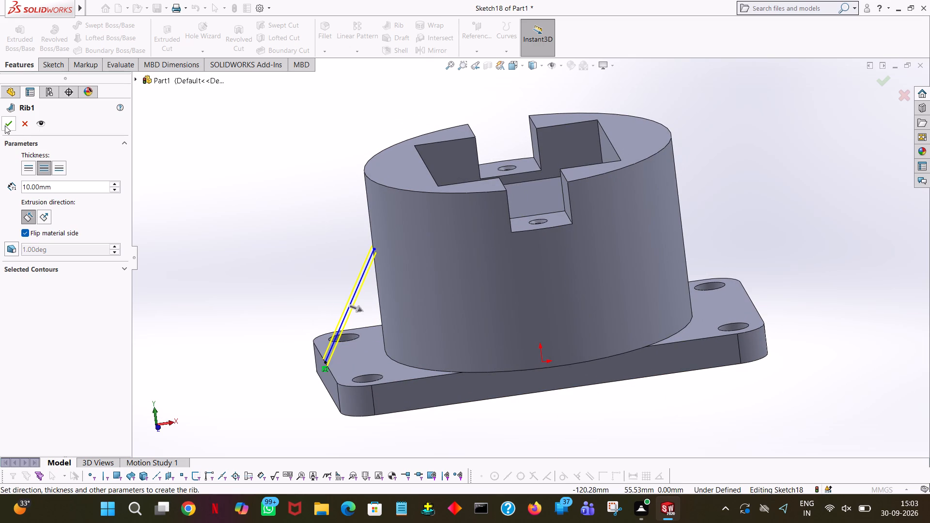
pyautogui.click(5, 125)
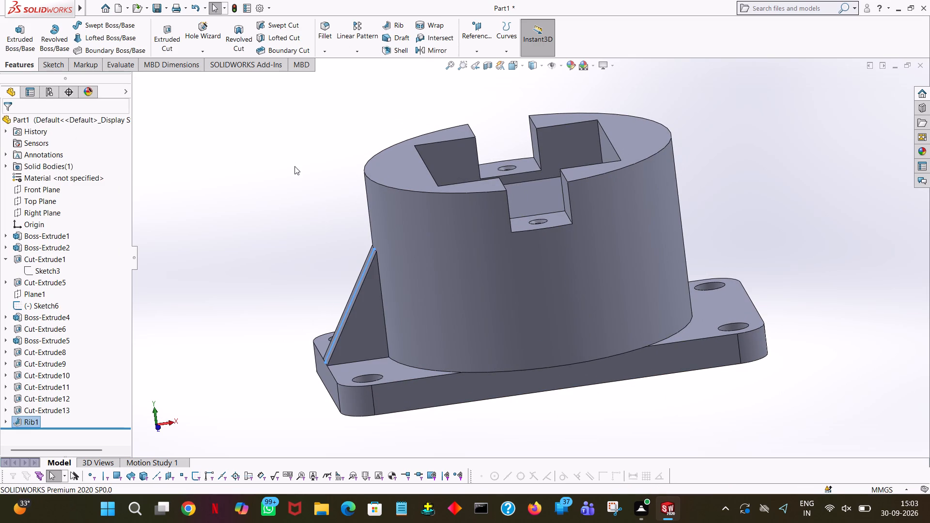
pyautogui.click(276, 168)
# Start another sketch on the Front Plane, viewed normal to the plane, for the side opposite the rib.
pyautogui.moveTo(250, 231); pyautogui.dragTo(327, 300, button='middle')
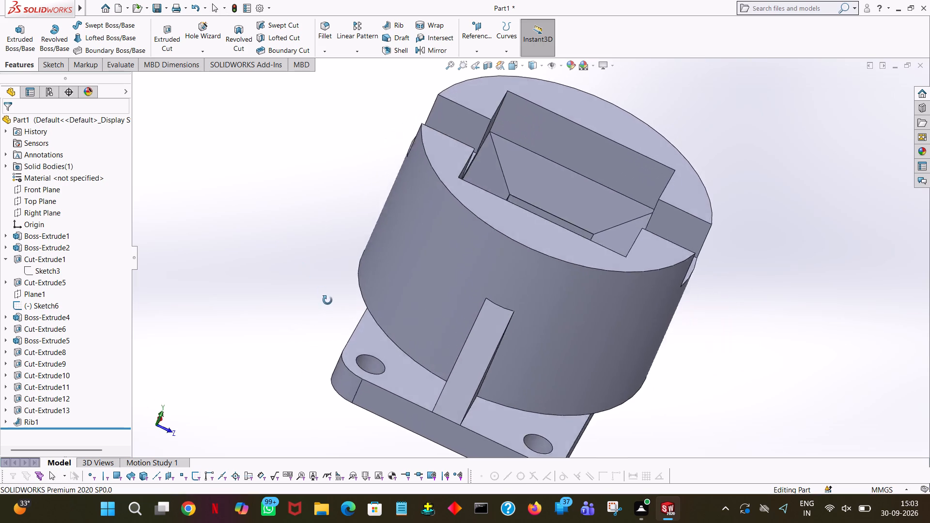
pyautogui.moveTo(327, 300); pyautogui.dragTo(409, 519, button='middle')
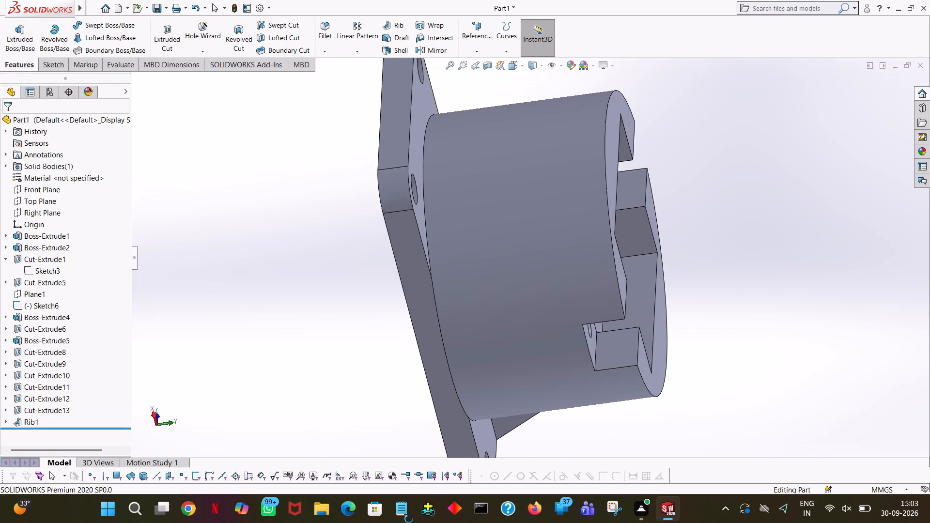
pyautogui.moveTo(409, 519); pyautogui.dragTo(408, 519, button='middle')
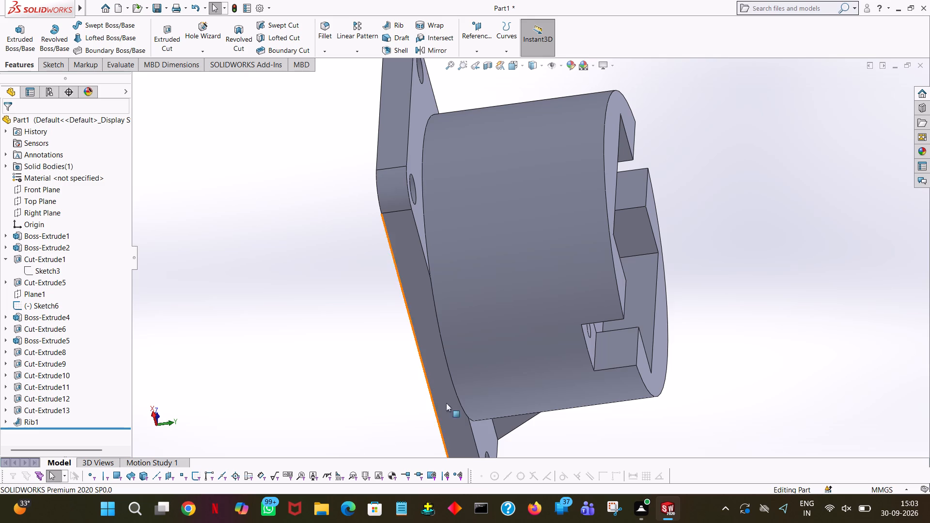
pyautogui.moveTo(730, 388); pyautogui.dragTo(739, 365, button='middle')
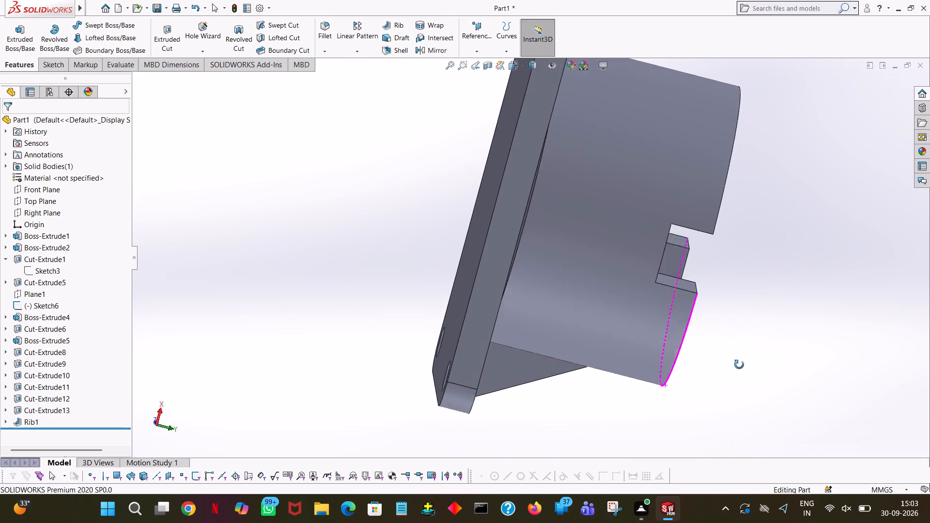
pyautogui.moveTo(739, 365); pyautogui.dragTo(740, 364, button='middle')
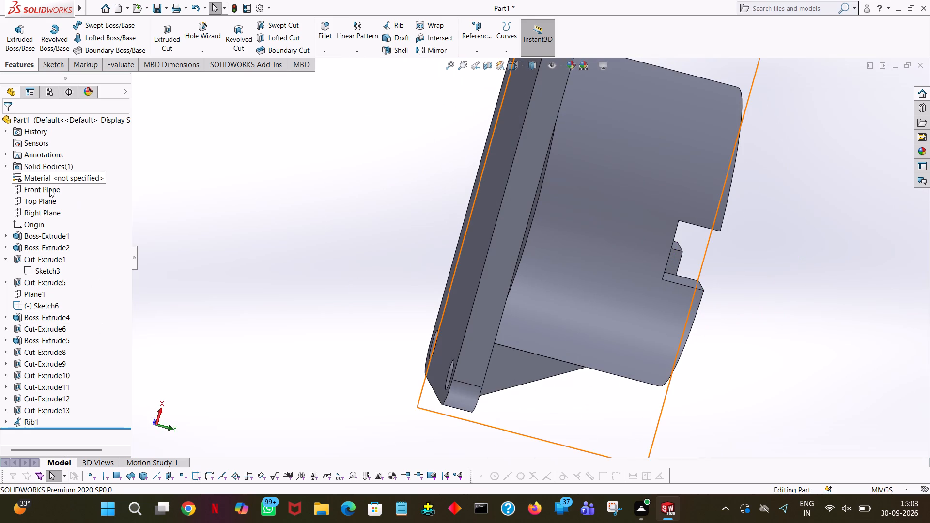
pyautogui.click(49, 189)
pyautogui.click(58, 172)
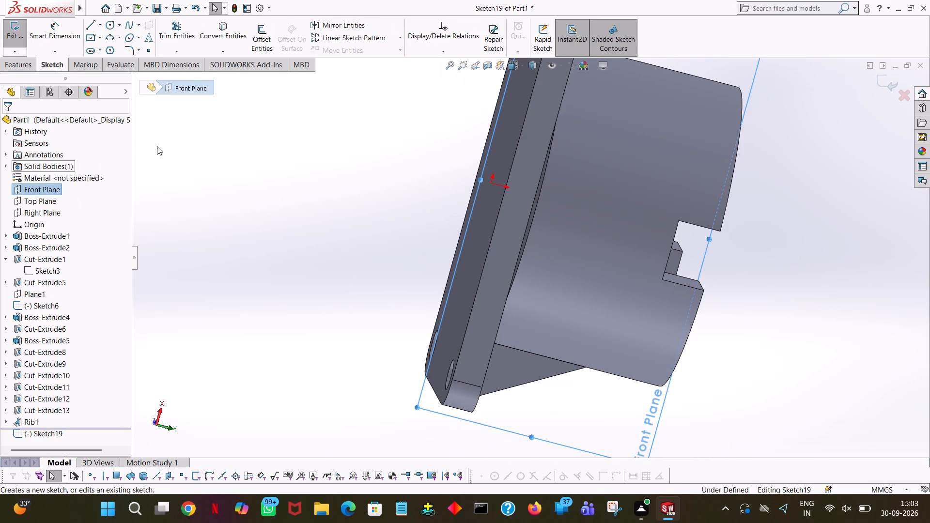
pyautogui.click(525, 64)
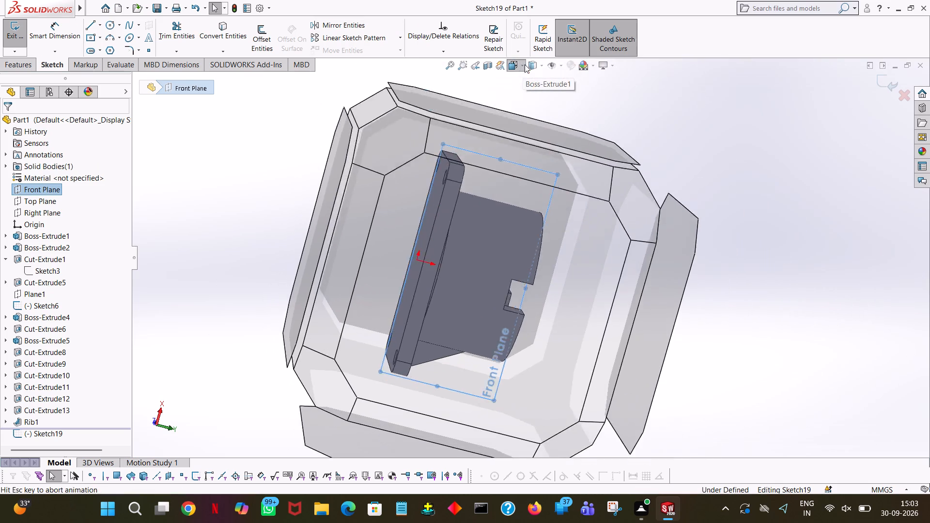
pyautogui.click(567, 116)
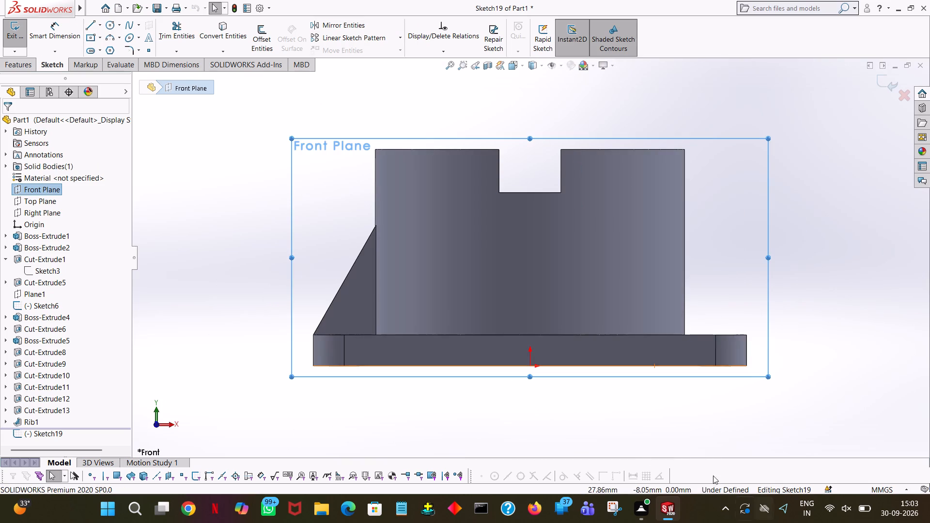
# Draw a 25 mm vertical line down the cylinder's +X edge from its top corner, continuing with a sloped line to the base plate's upper corner.
pyautogui.click(93, 25)
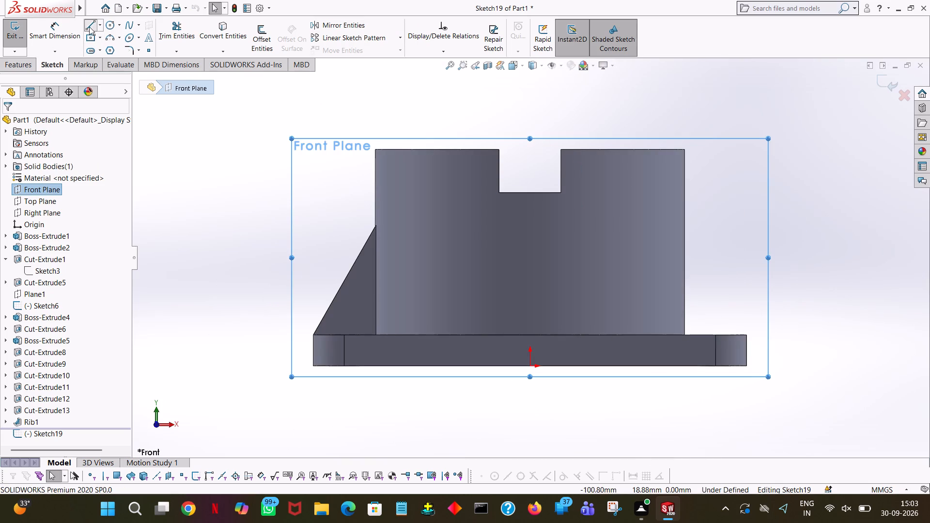
pyautogui.click(685, 150)
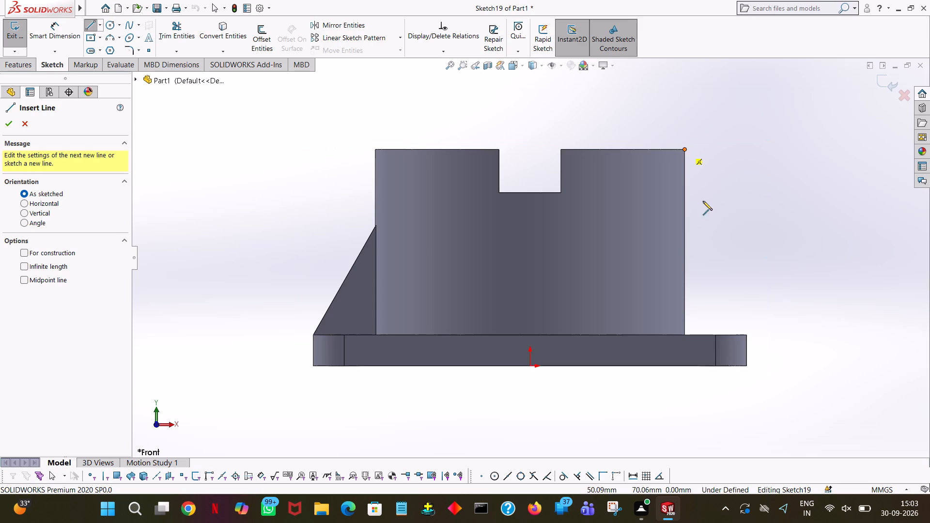
pyautogui.click(685, 215)
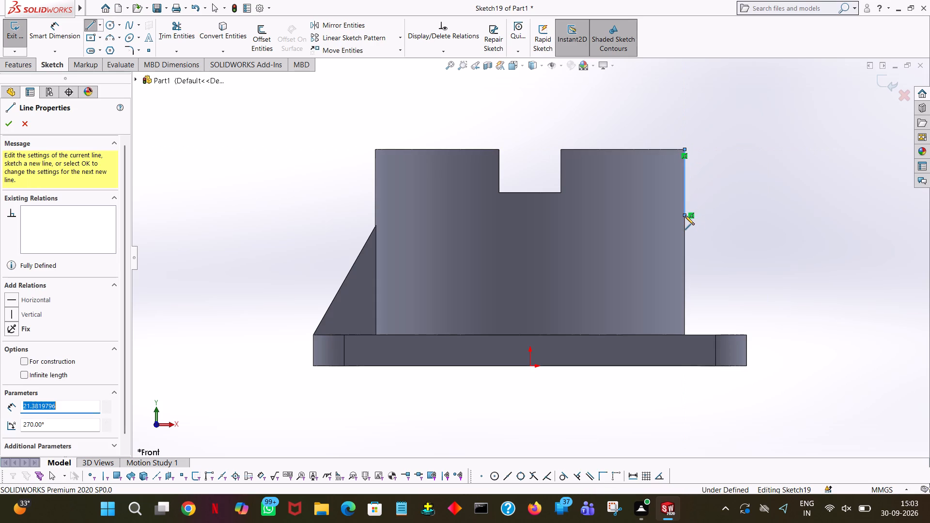
pyautogui.write('25')
pyautogui.press('Return')
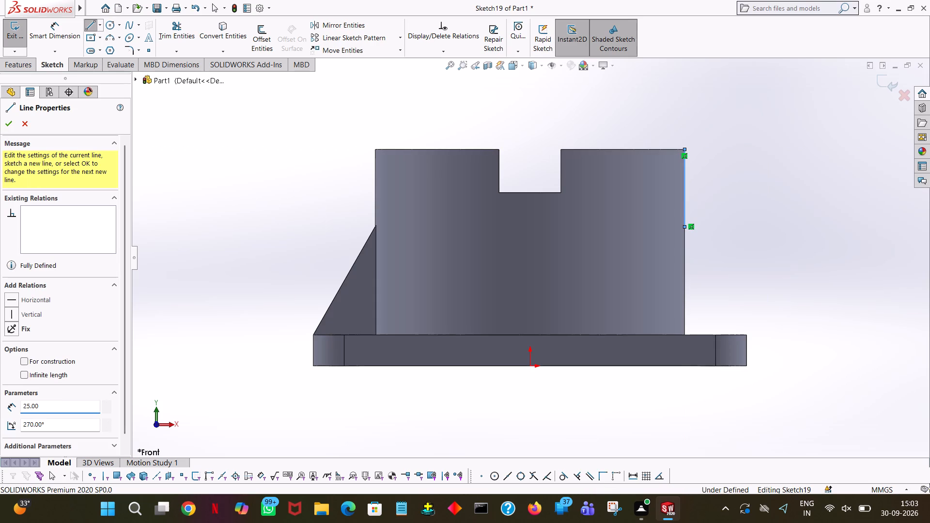
pyautogui.click(748, 336)
pyautogui.rightClick(748, 336)
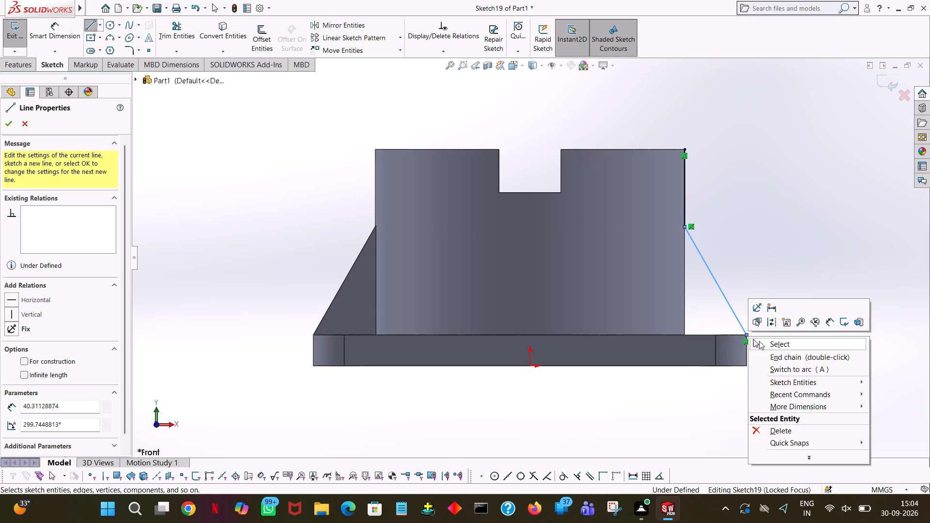
pyautogui.click(768, 343)
# Trim away the 25 mm vertical line, keeping only the sloped line between the cylinder and the base plate.
pyautogui.click(176, 39)
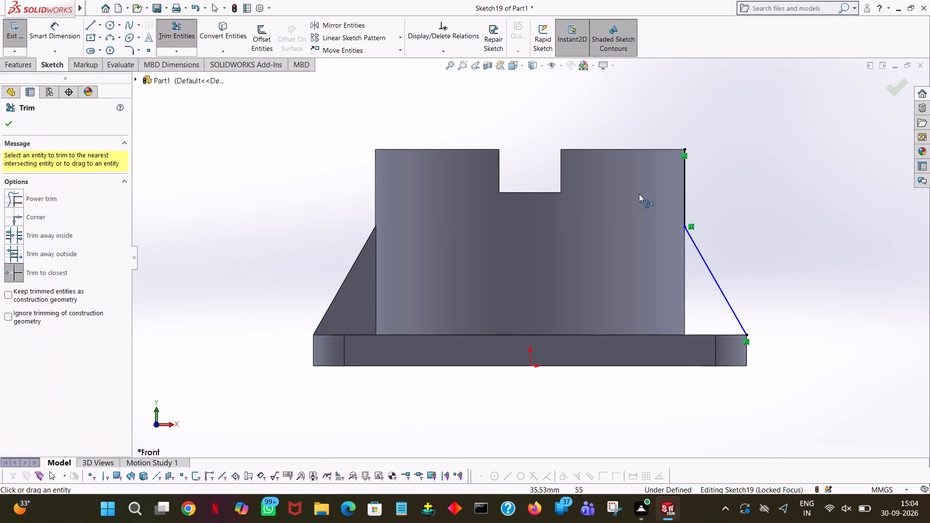
pyautogui.click(684, 185)
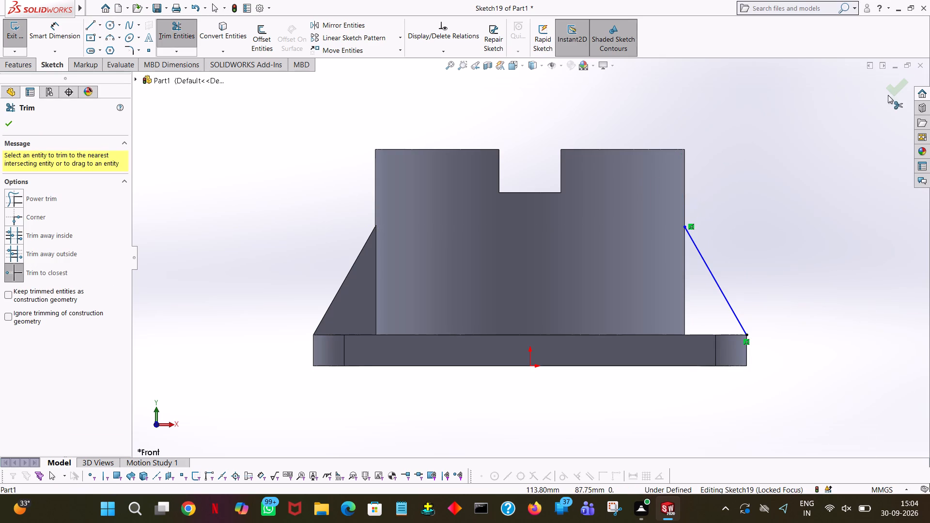
pyautogui.click(903, 88)
# Create a 10 mm thick rib from the sloped line, thickened on both sides, with the material side toward the cylinder.
pyautogui.click(20, 65)
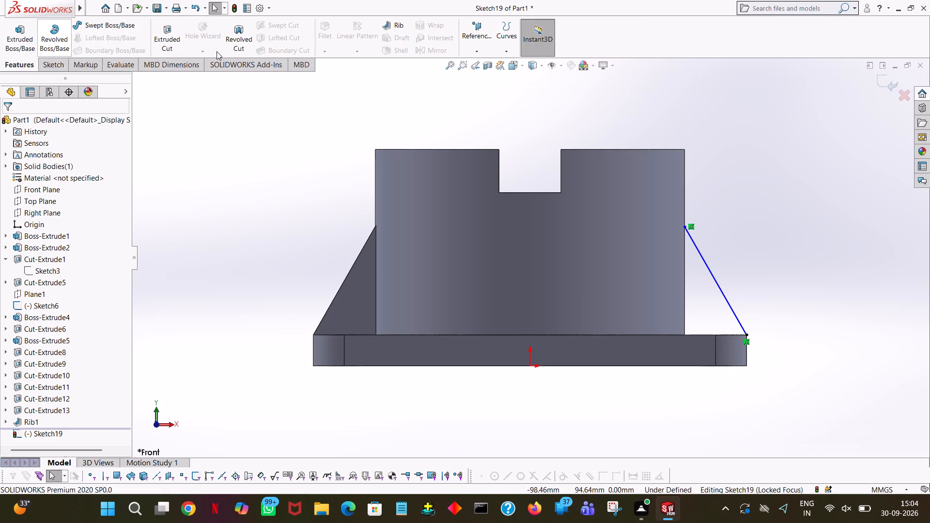
pyautogui.click(402, 25)
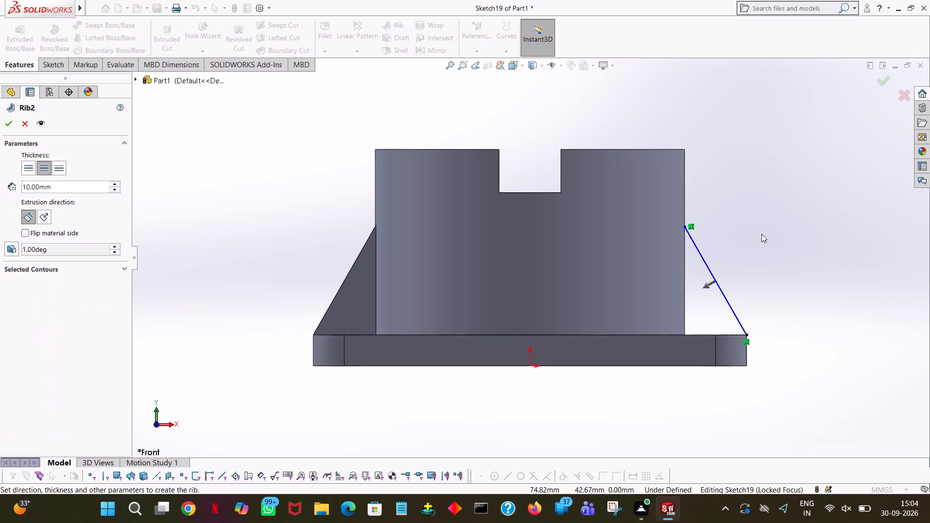
pyautogui.moveTo(762, 234); pyautogui.dragTo(698, 251, button='middle')
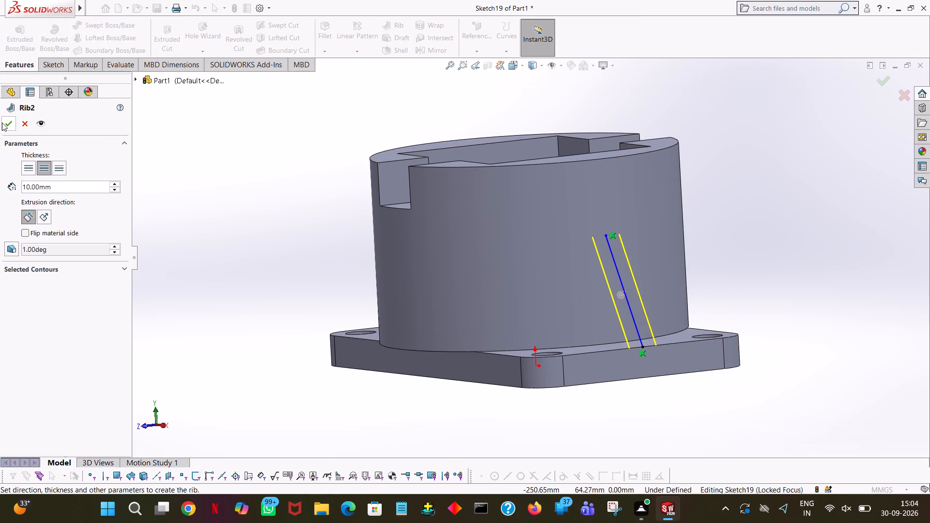
pyautogui.click(2, 123)
pyautogui.click(345, 201)
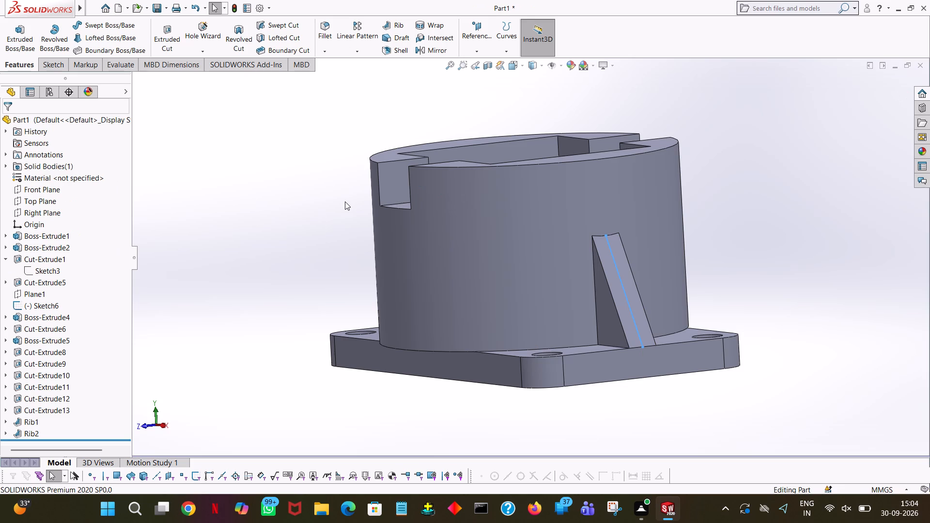
# Examine the whole part from above, the sides and below, checking both ribs, the pocket, the notches and the base's underside.
pyautogui.moveTo(345, 201); pyautogui.dragTo(656, 305, button='middle')
pyautogui.middleClick(664, 313)
pyautogui.middleClick(671, 320)
pyautogui.moveTo(678, 330); pyautogui.dragTo(651, 339, button='middle')
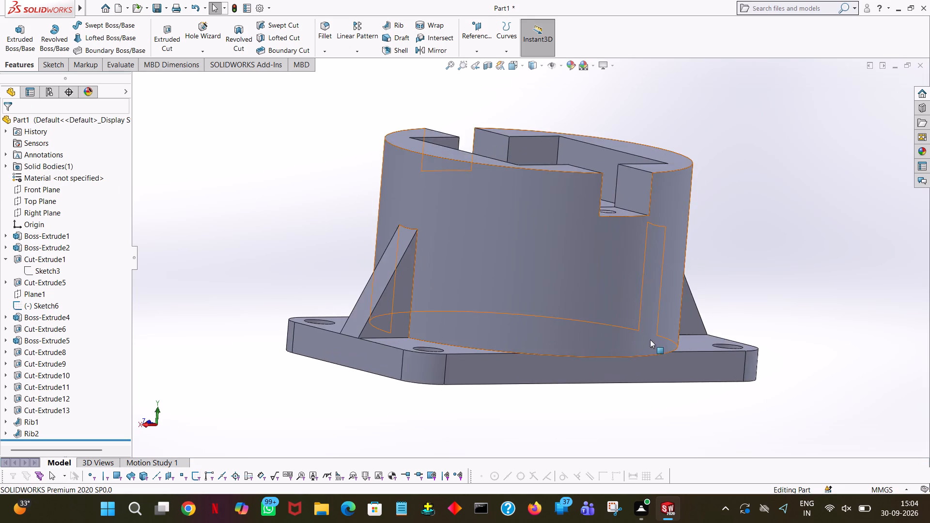
pyautogui.moveTo(555, 351); pyautogui.dragTo(142, 439, button='middle')
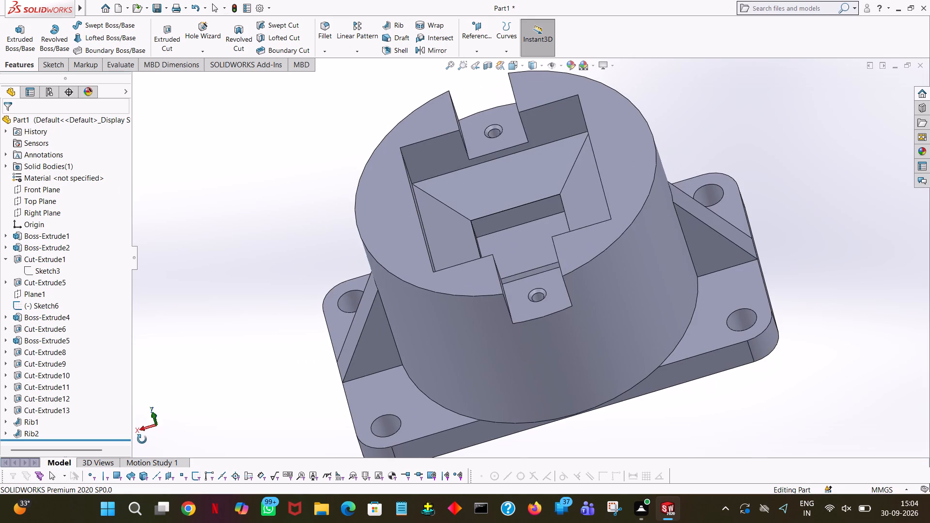
pyautogui.moveTo(142, 439); pyautogui.dragTo(528, 464, button='middle')
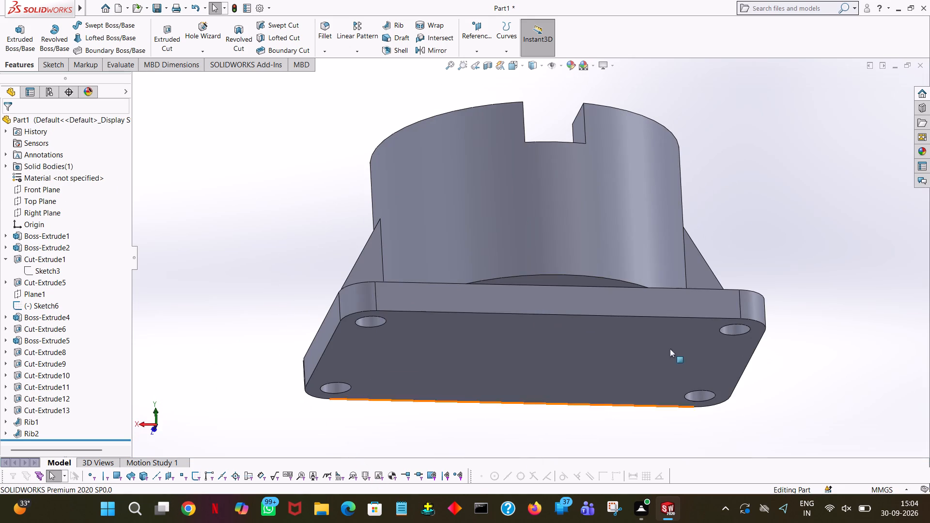
pyautogui.moveTo(757, 203); pyautogui.dragTo(761, 351, button='middle')
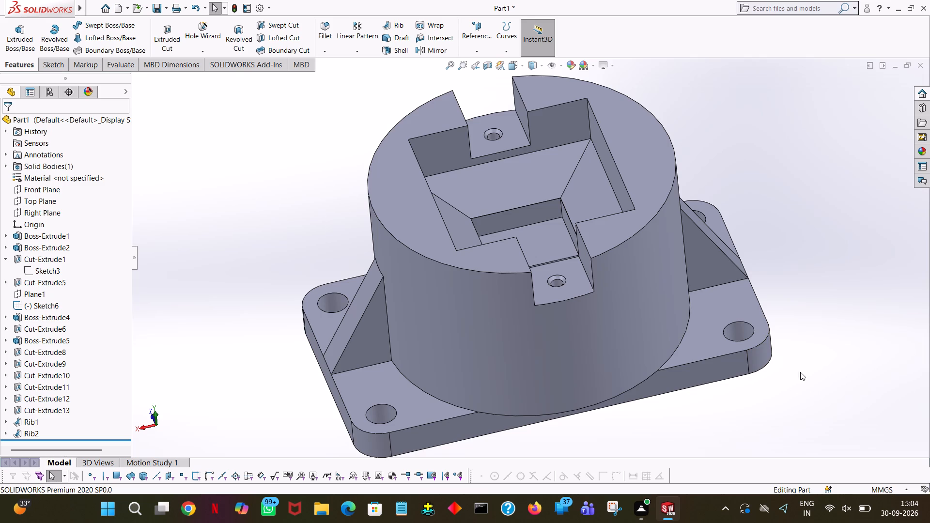
pyautogui.moveTo(669, 443); pyautogui.dragTo(661, 435, button='middle')
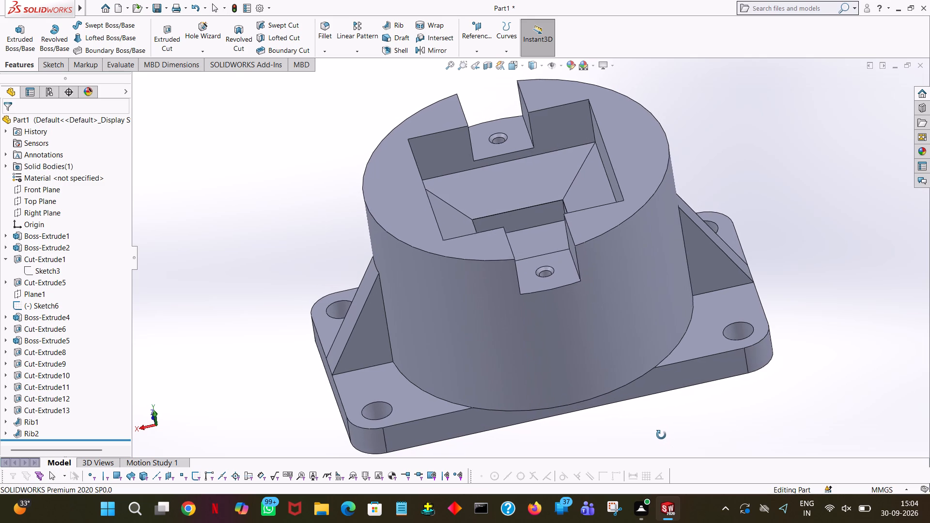
pyautogui.moveTo(661, 435); pyautogui.dragTo(661, 438, button='middle')
pyautogui.moveTo(661, 438); pyautogui.dragTo(556, 194, button='middle')
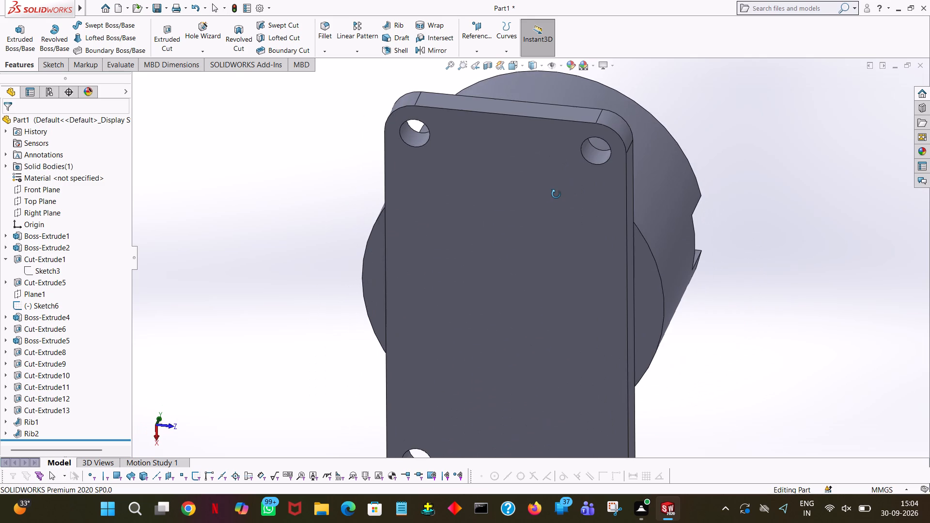
pyautogui.moveTo(556, 194); pyautogui.dragTo(568, 254, button='middle')
pyautogui.moveTo(556, 194); pyautogui.dragTo(568, 254, button='right')
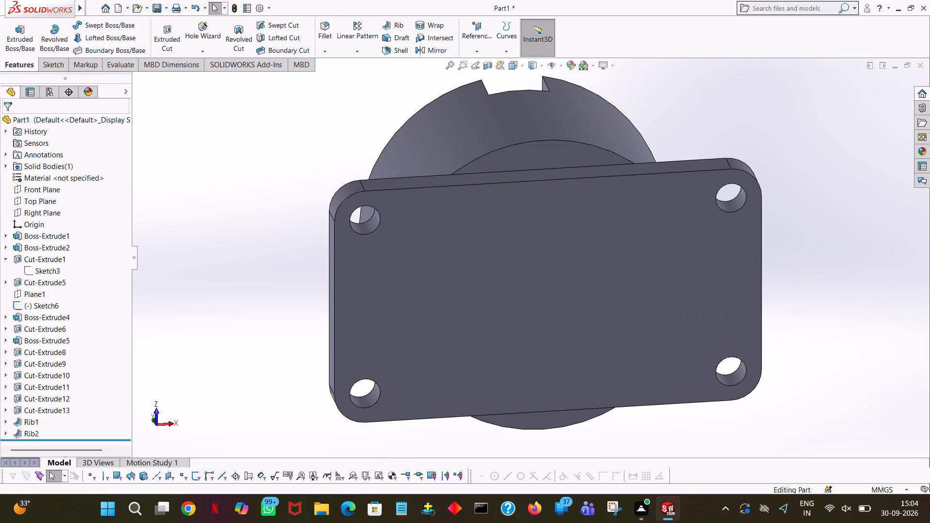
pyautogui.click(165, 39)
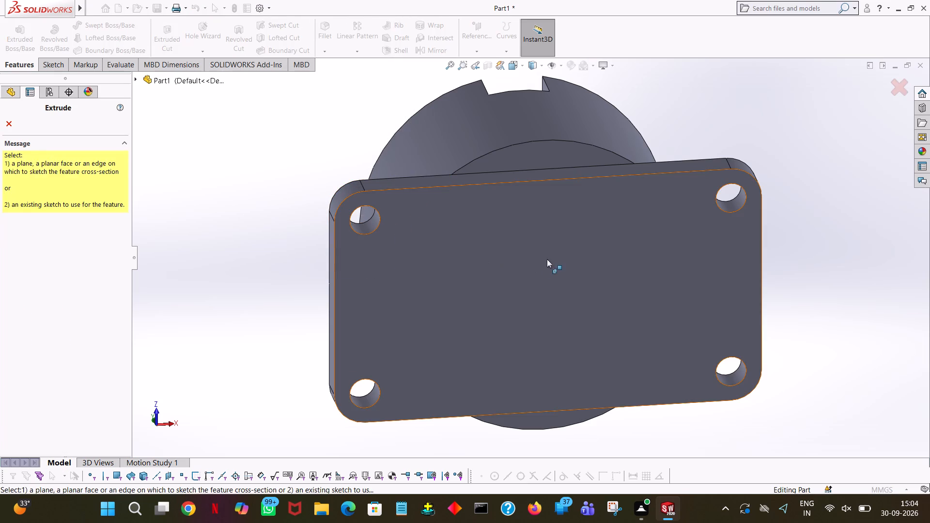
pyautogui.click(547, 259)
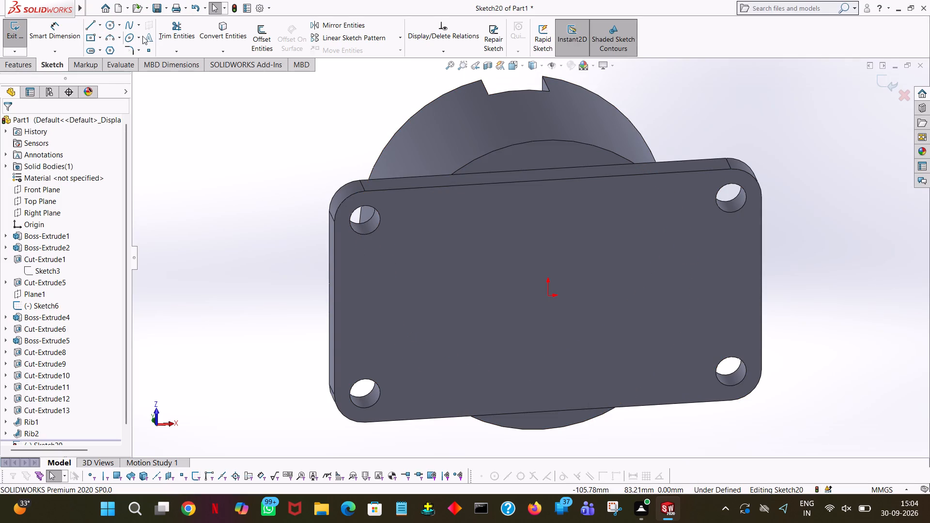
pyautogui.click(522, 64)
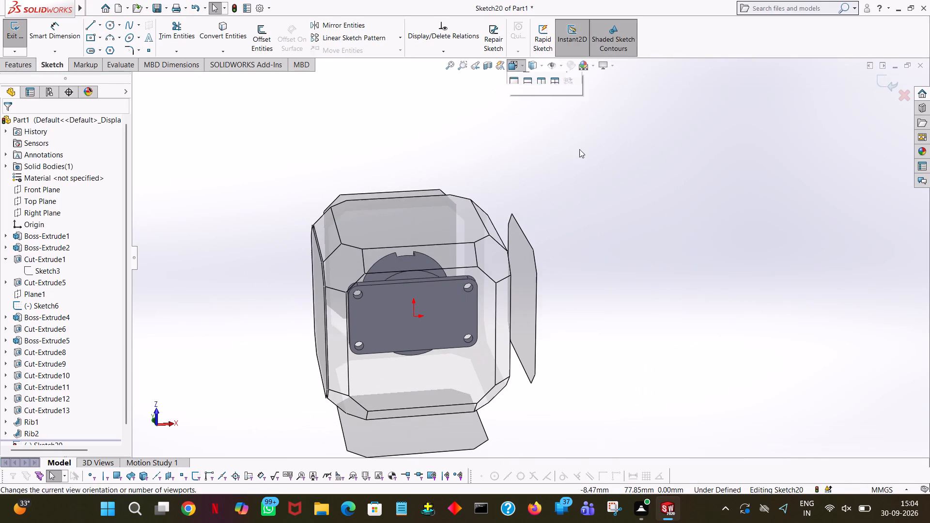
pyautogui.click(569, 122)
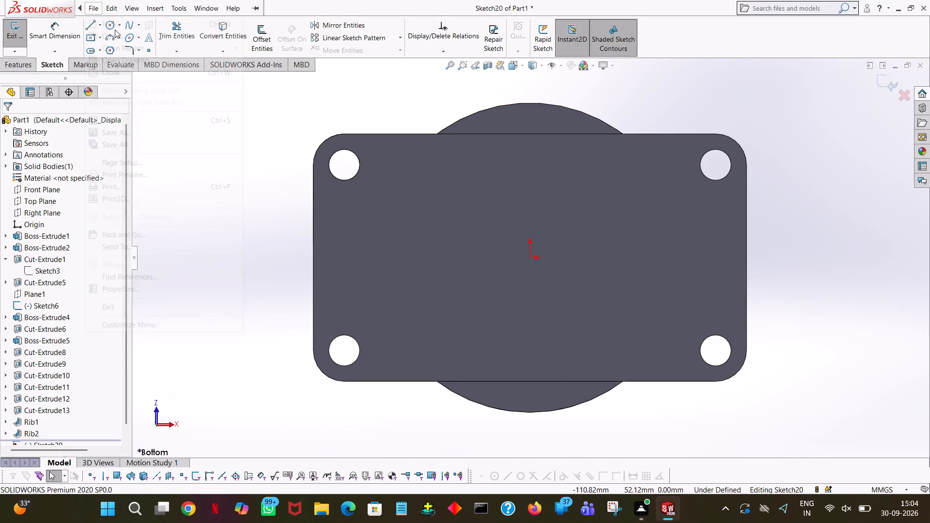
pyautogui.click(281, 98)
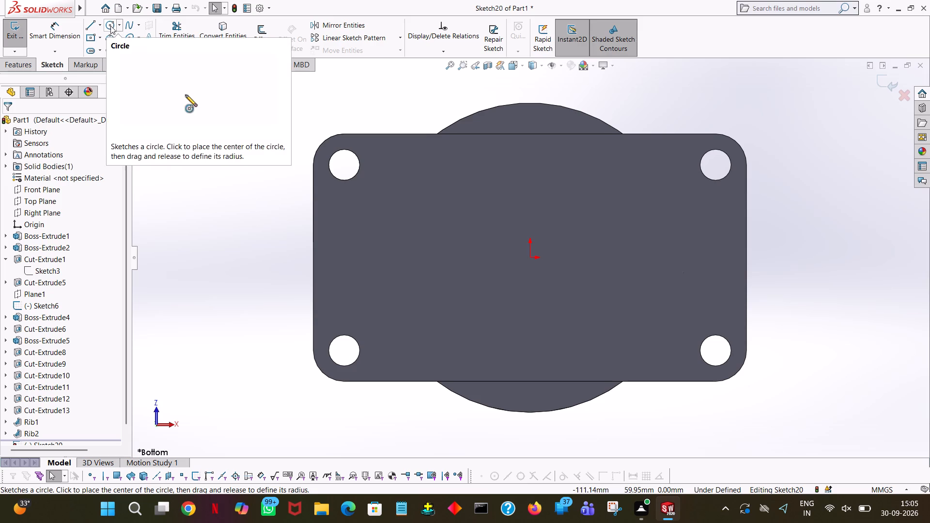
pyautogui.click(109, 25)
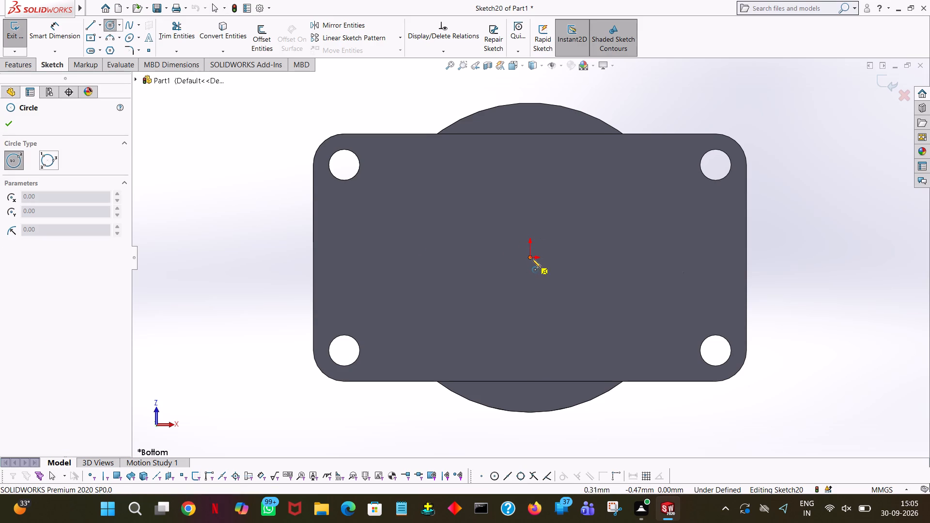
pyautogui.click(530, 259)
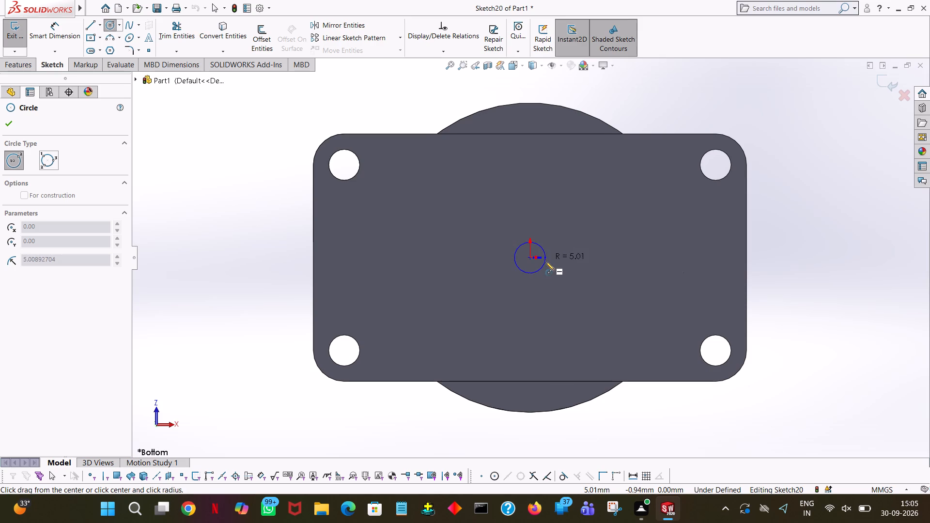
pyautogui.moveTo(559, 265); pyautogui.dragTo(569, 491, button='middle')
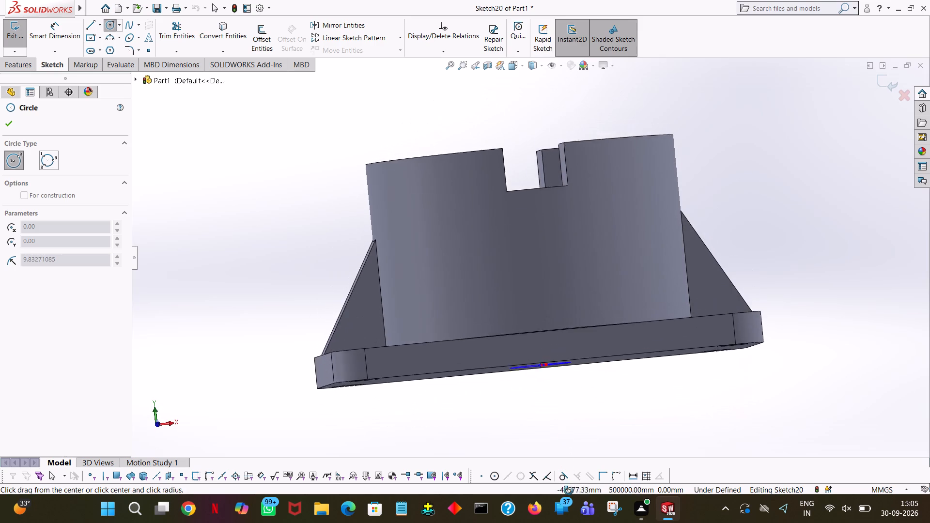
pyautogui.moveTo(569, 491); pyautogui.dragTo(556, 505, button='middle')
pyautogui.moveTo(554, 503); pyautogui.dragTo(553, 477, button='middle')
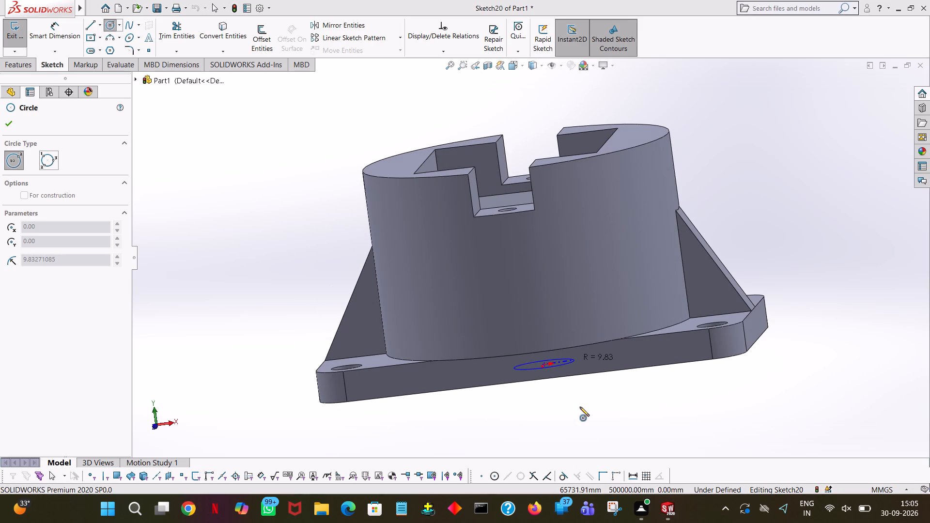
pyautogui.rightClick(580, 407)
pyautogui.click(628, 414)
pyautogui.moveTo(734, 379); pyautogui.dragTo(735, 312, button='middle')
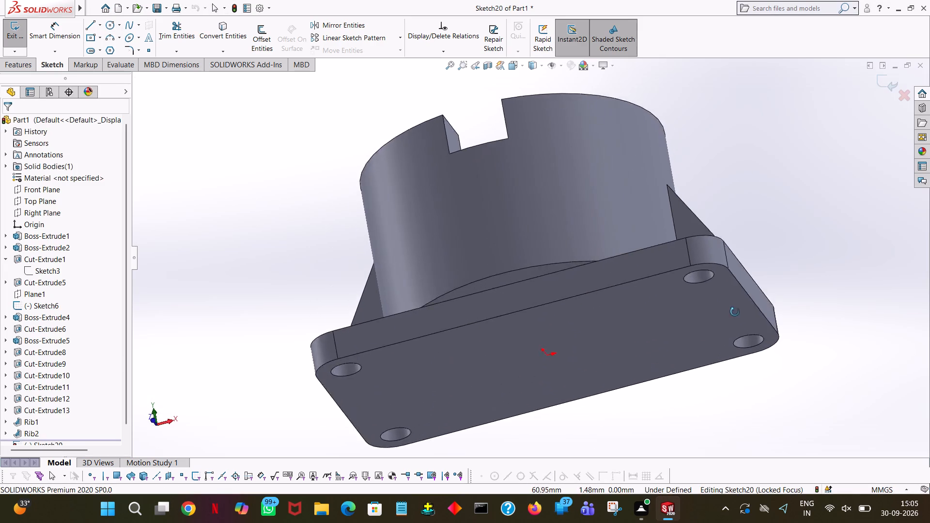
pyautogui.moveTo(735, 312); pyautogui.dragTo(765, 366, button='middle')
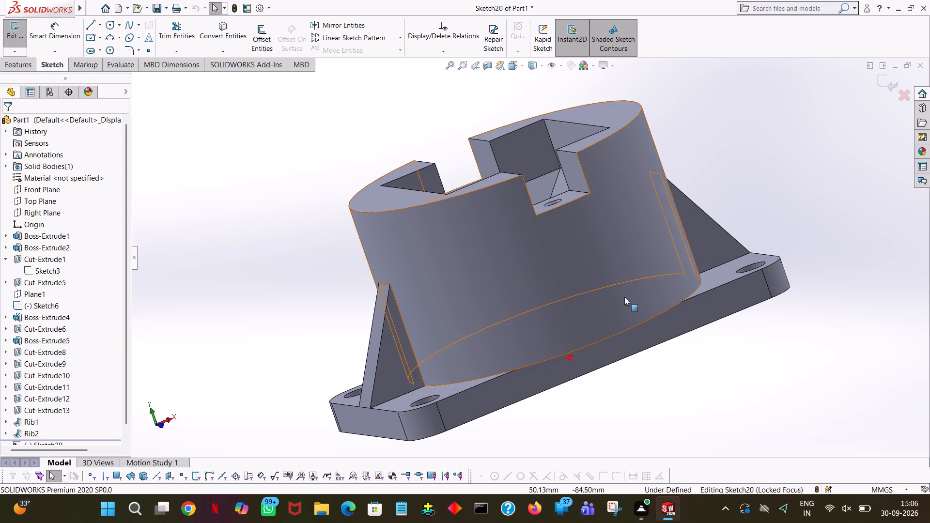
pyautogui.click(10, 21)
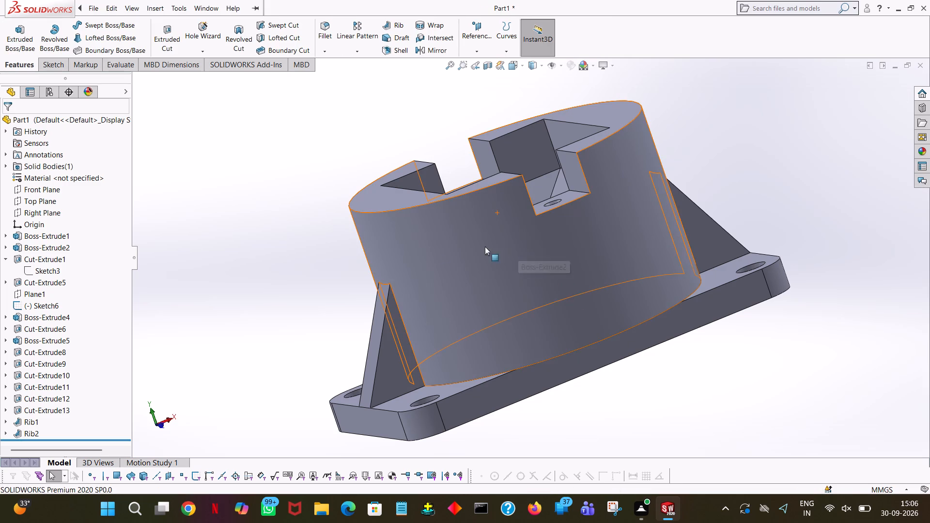
# Create a reference plane offset 10 mm outward from the base plate's long +Z side face.
pyautogui.moveTo(317, 238); pyautogui.dragTo(342, 289, button='middle')
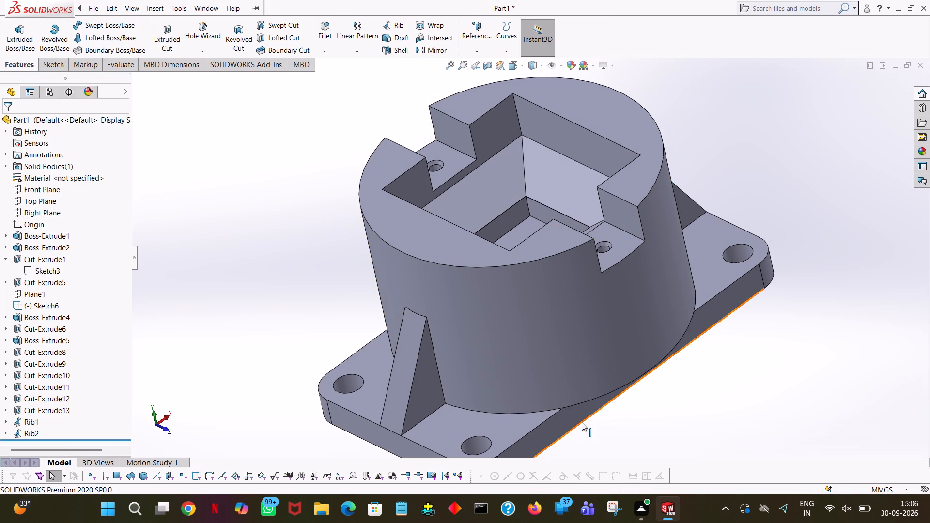
pyautogui.click(476, 51)
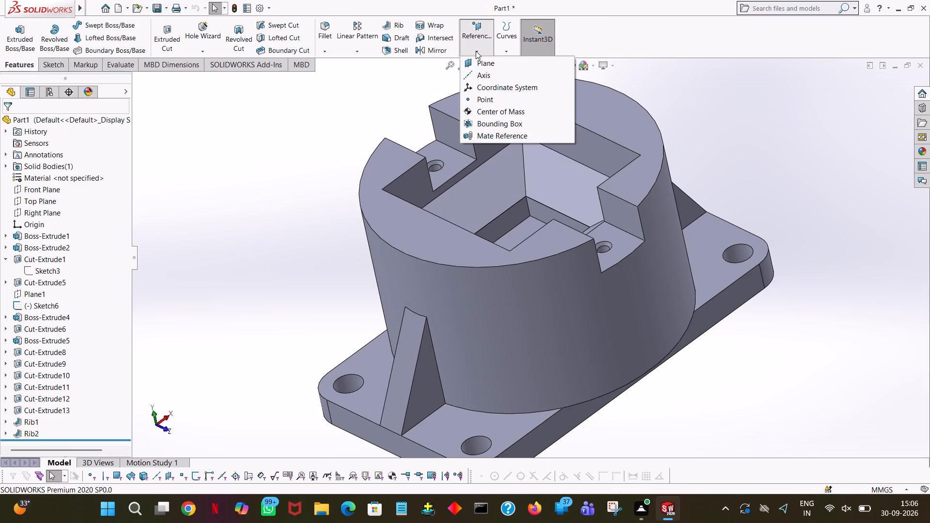
pyautogui.click(484, 67)
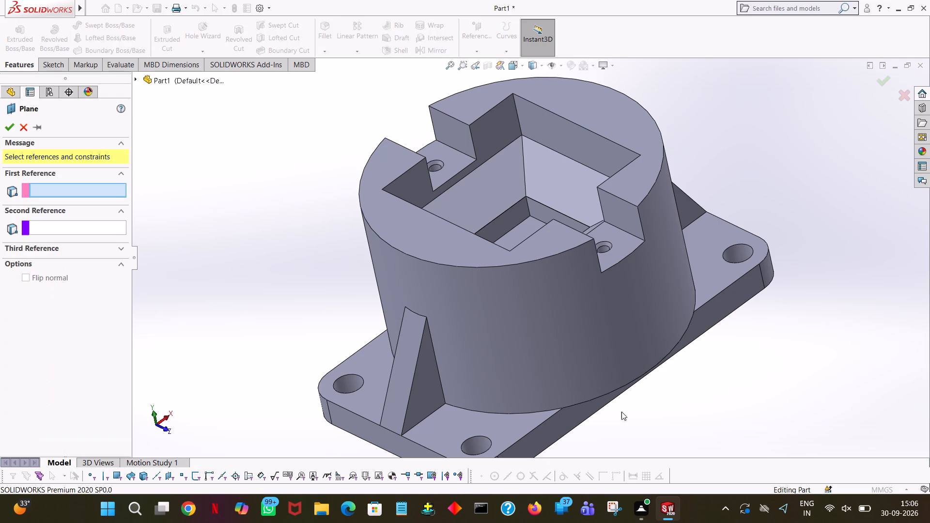
pyautogui.click(576, 413)
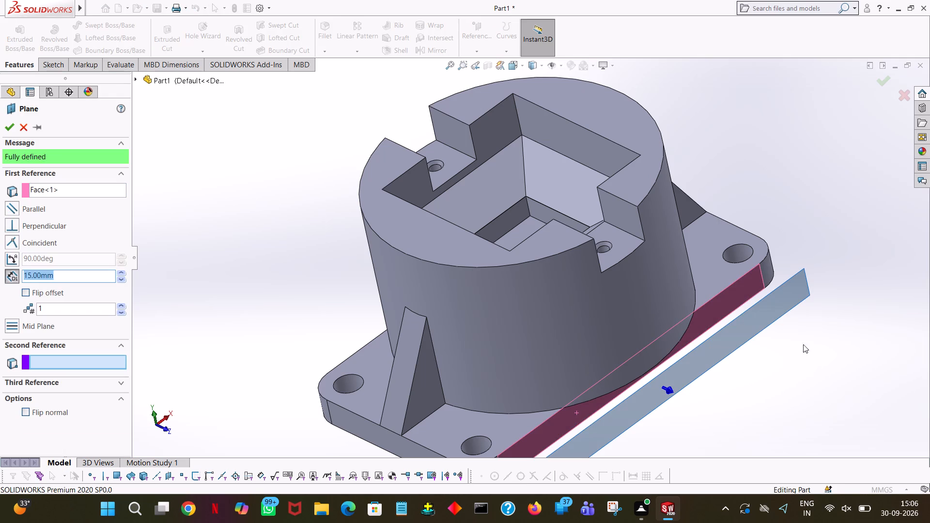
pyautogui.moveTo(793, 322); pyautogui.dragTo(803, 260, button='middle')
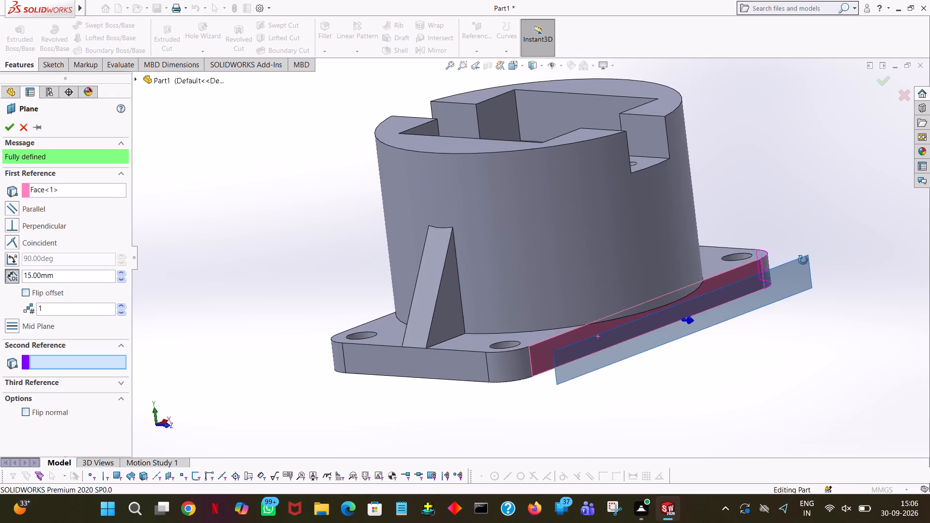
pyautogui.moveTo(803, 260); pyautogui.dragTo(837, 269, button='middle')
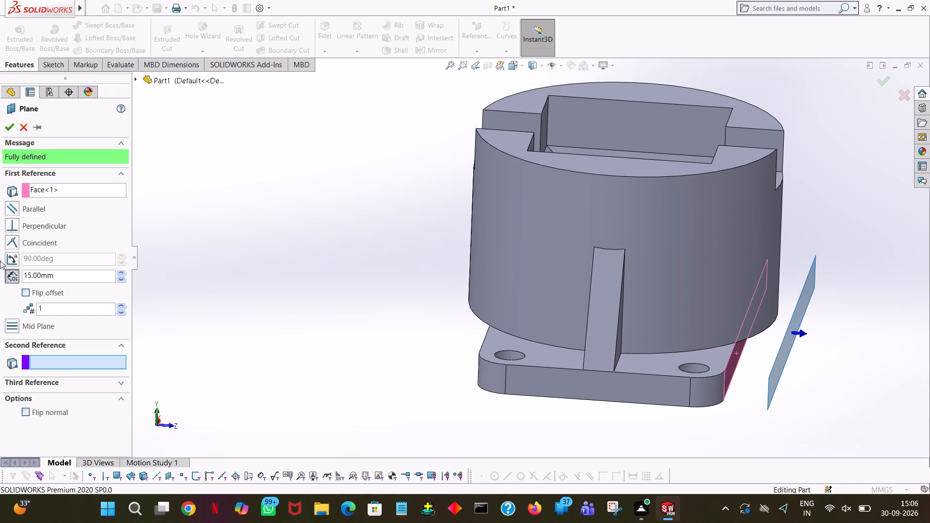
pyautogui.doubleClick(62, 277)
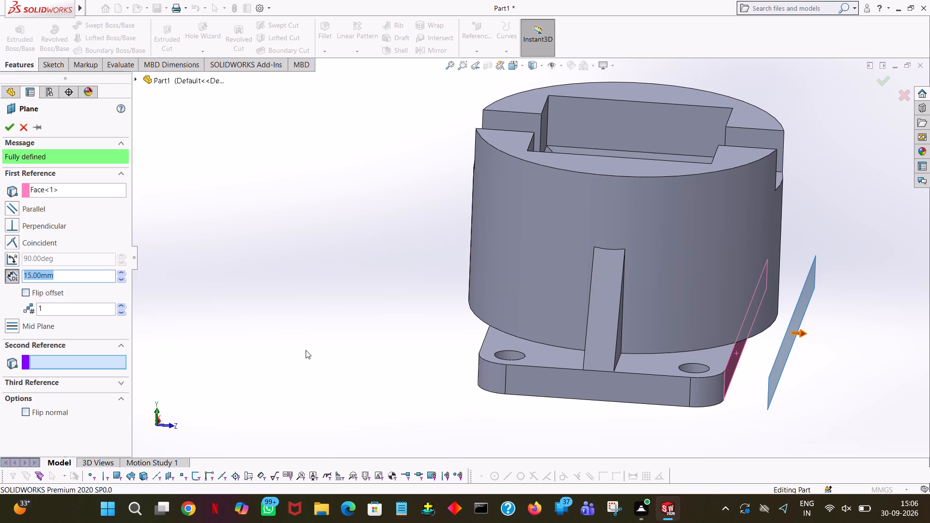
pyautogui.write('10')
pyautogui.click(377, 284)
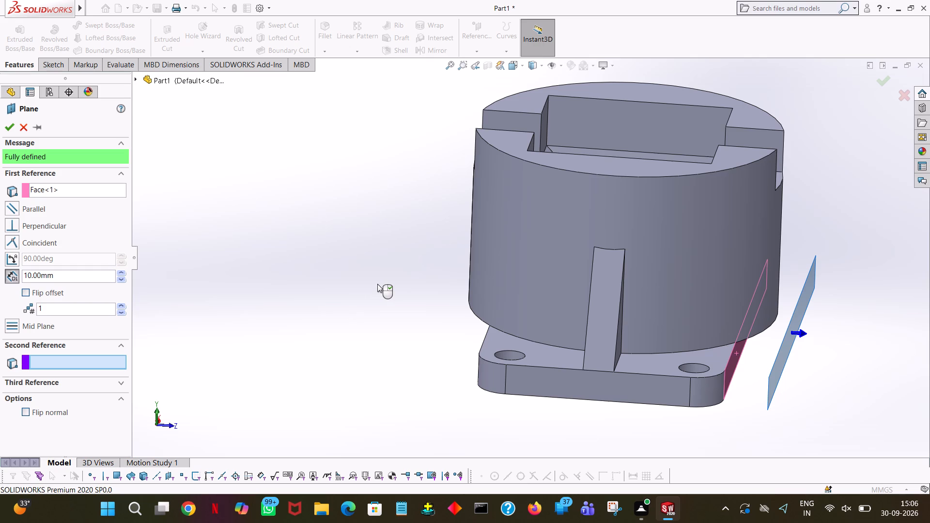
pyautogui.moveTo(377, 284); pyautogui.dragTo(358, 273, button='middle')
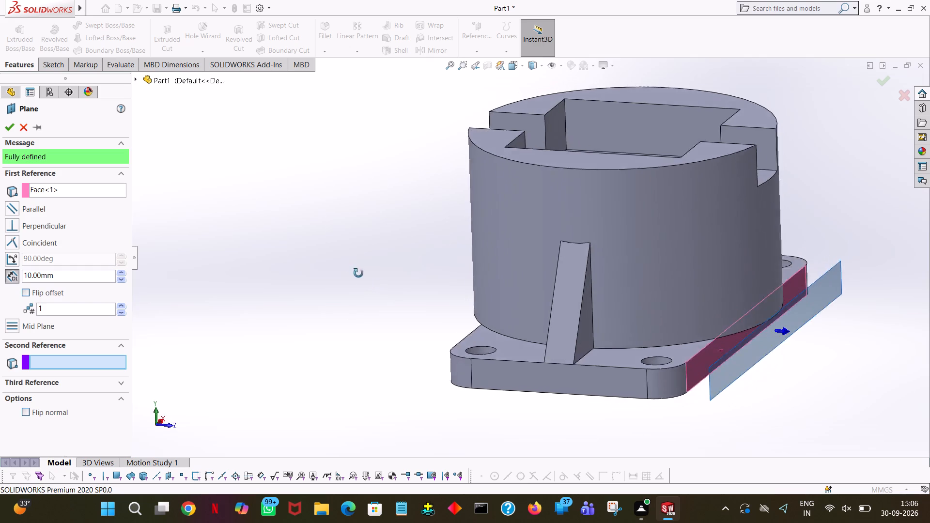
pyautogui.moveTo(358, 273); pyautogui.dragTo(336, 239, button='middle')
pyautogui.click(9, 123)
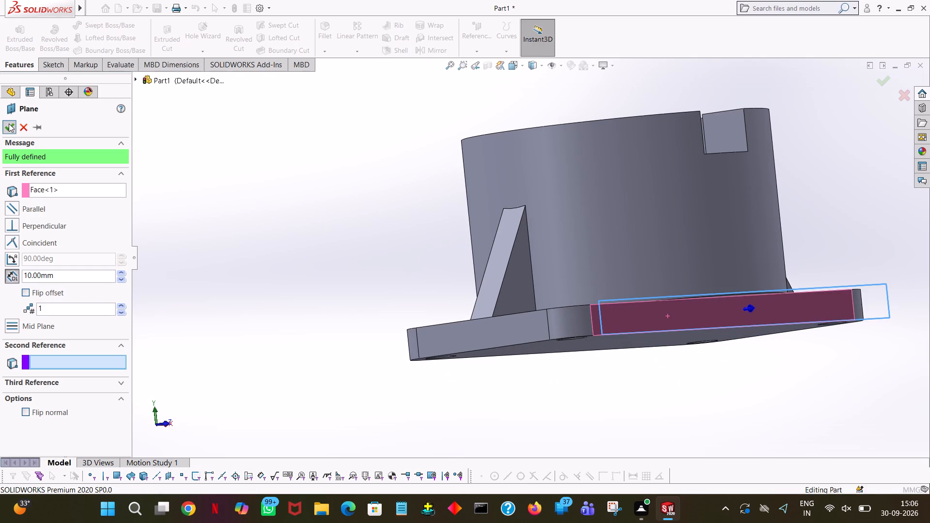
# Enlarge the new offset plane's border on all four sides so it extends around the whole part.
pyautogui.moveTo(744, 291); pyautogui.dragTo(722, 101)
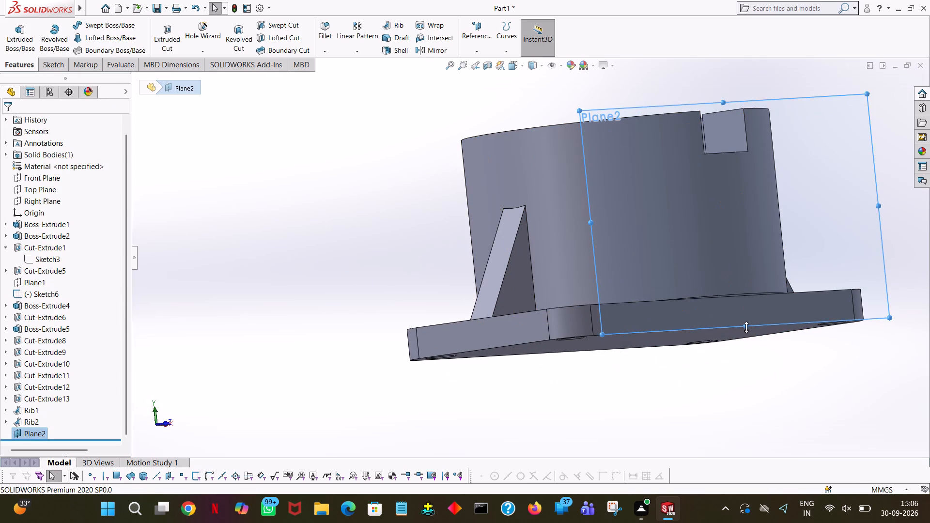
pyautogui.moveTo(746, 327); pyautogui.dragTo(743, 408)
pyautogui.moveTo(594, 260); pyautogui.dragTo(406, 273)
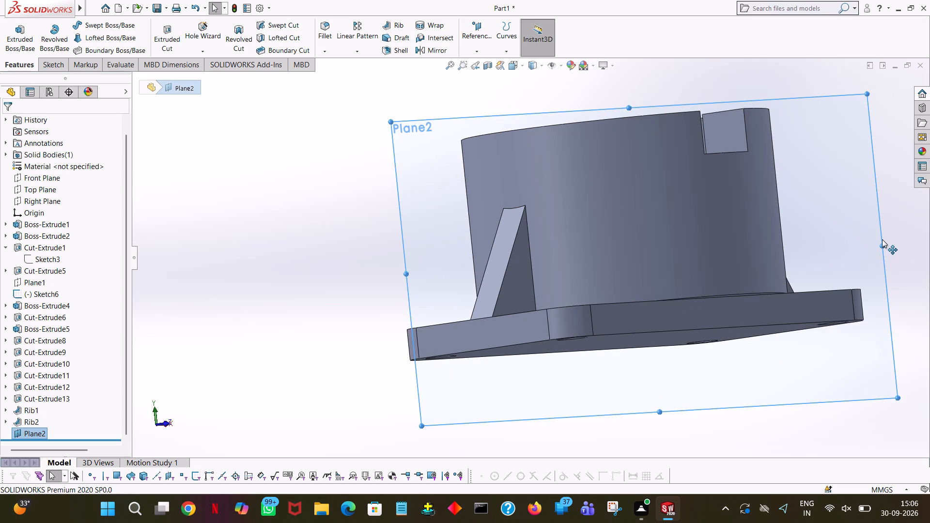
pyautogui.moveTo(882, 245); pyautogui.dragTo(929, 240)
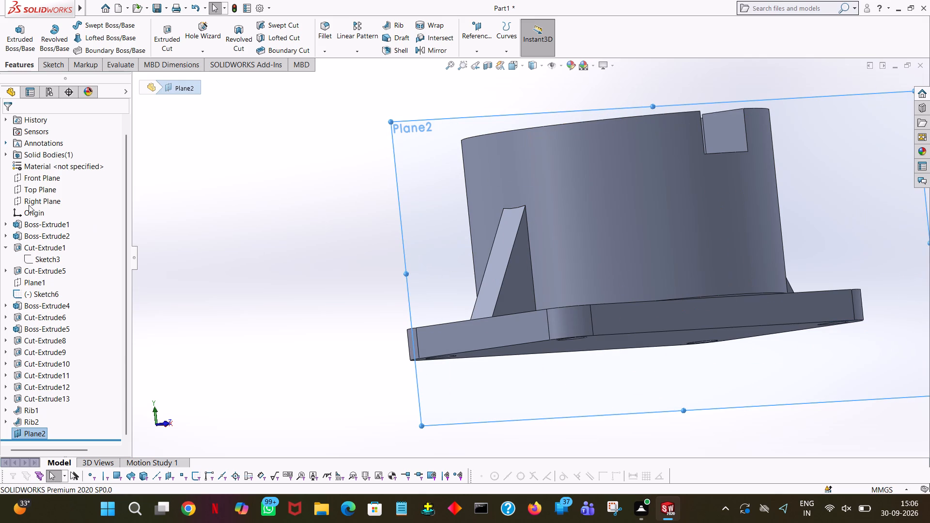
# Start a sketch on the offset plane and draw a 40 mm horizontal line toward -X from the base plate's top-edge midpoint.
pyautogui.click(36, 435)
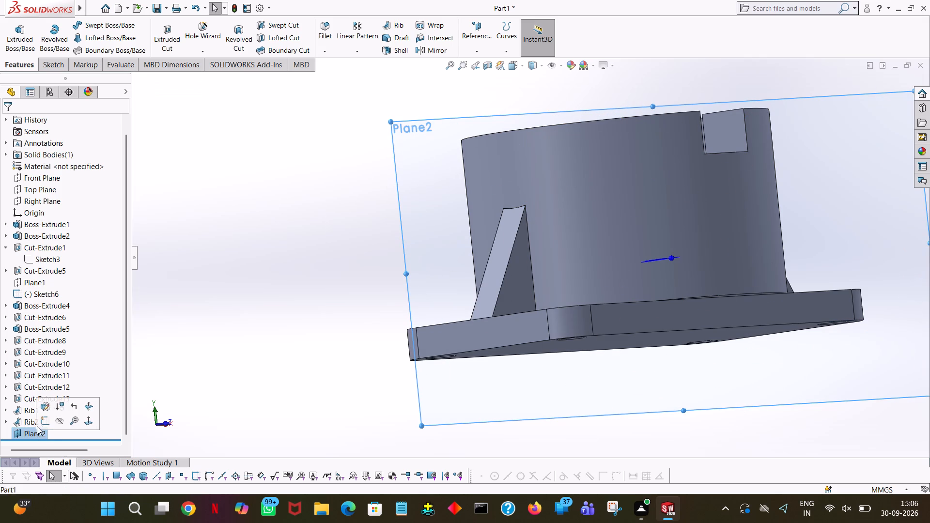
pyautogui.click(36, 435)
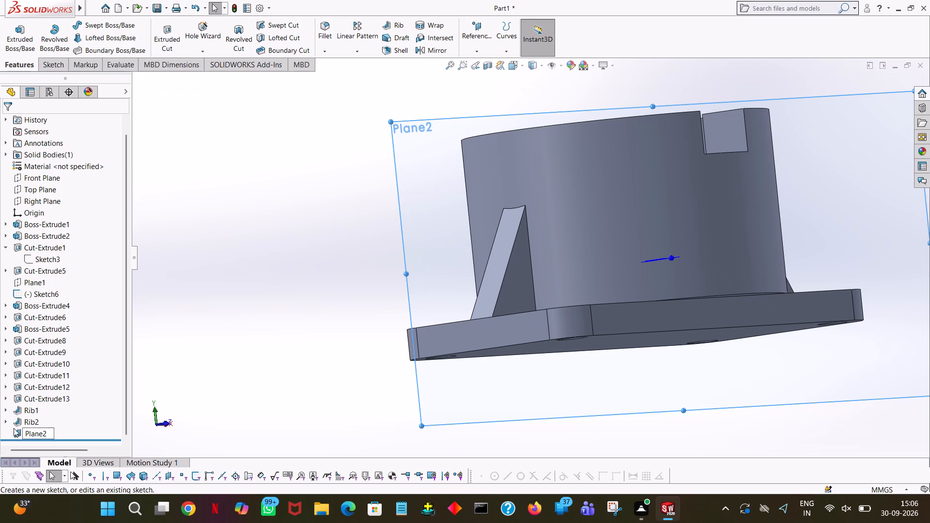
pyautogui.click(20, 433)
pyautogui.click(29, 424)
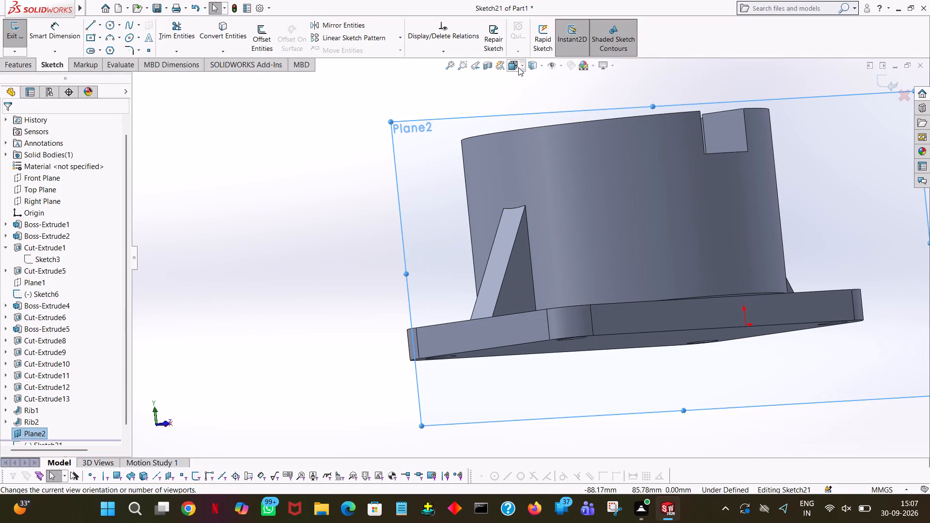
pyautogui.click(520, 67)
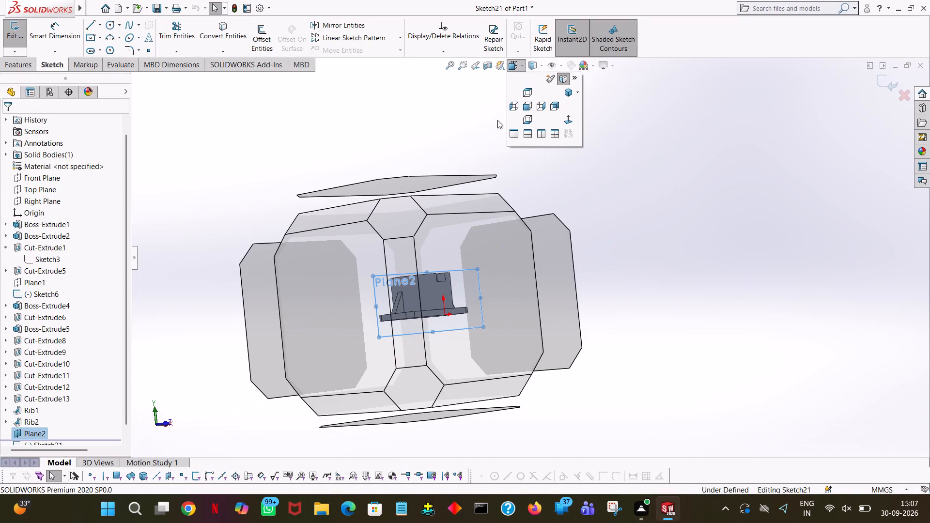
pyautogui.click(569, 119)
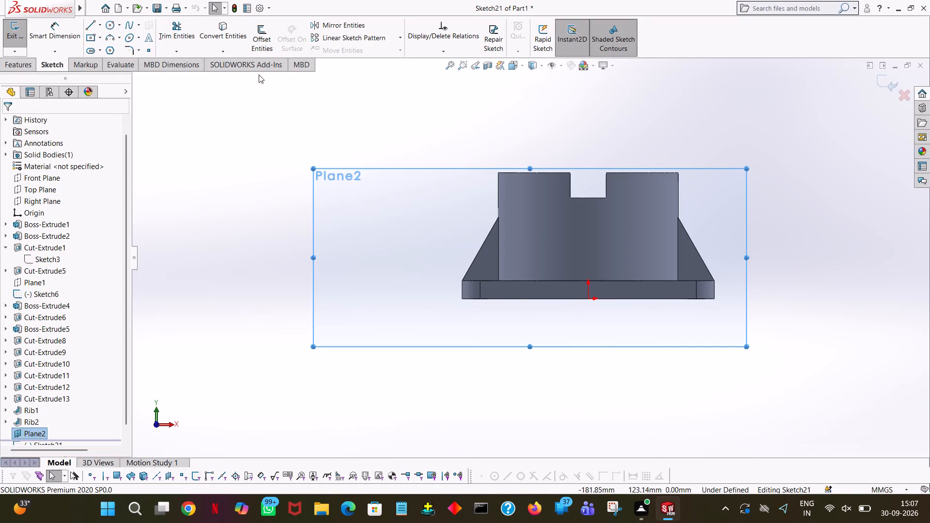
pyautogui.click(88, 28)
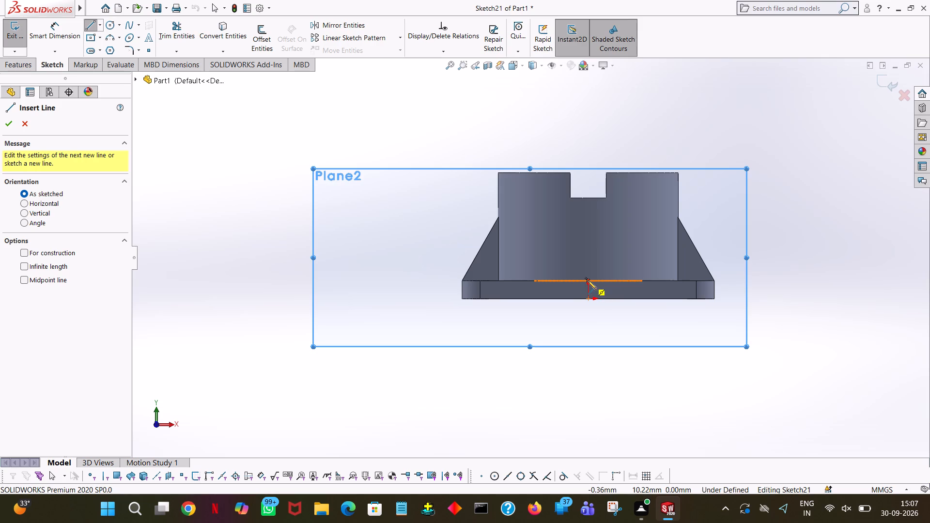
pyautogui.keyDown('ctrl'); pyautogui.scroll(-3, 588, 280); pyautogui.keyUp('ctrl')
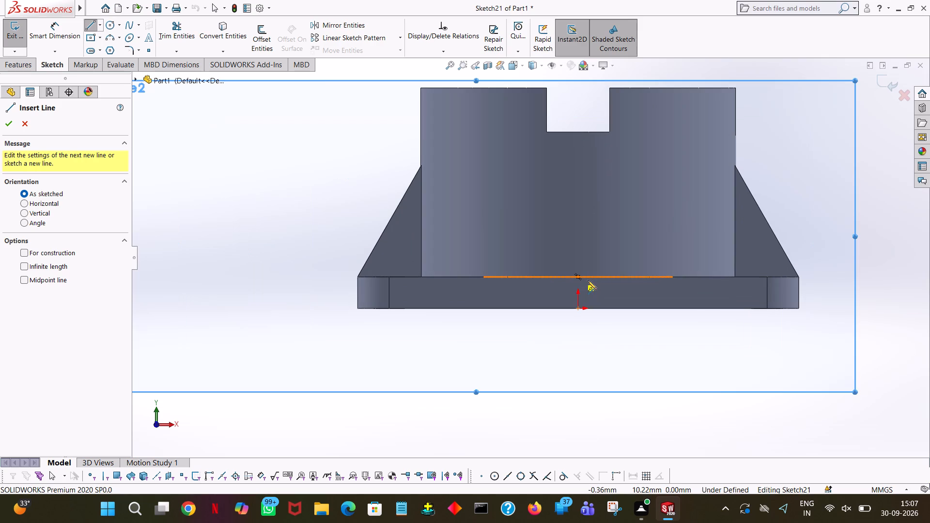
pyautogui.click(578, 276)
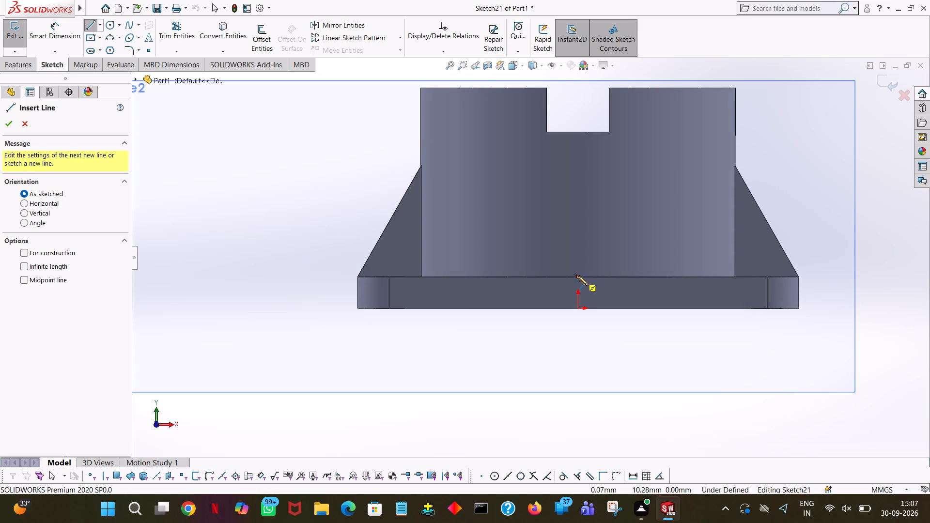
pyautogui.click(474, 278)
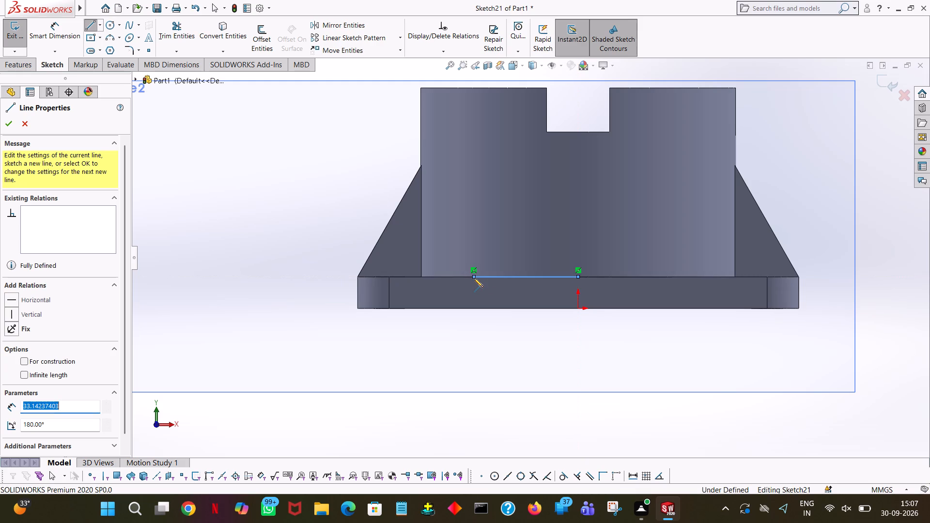
pyautogui.write('40')
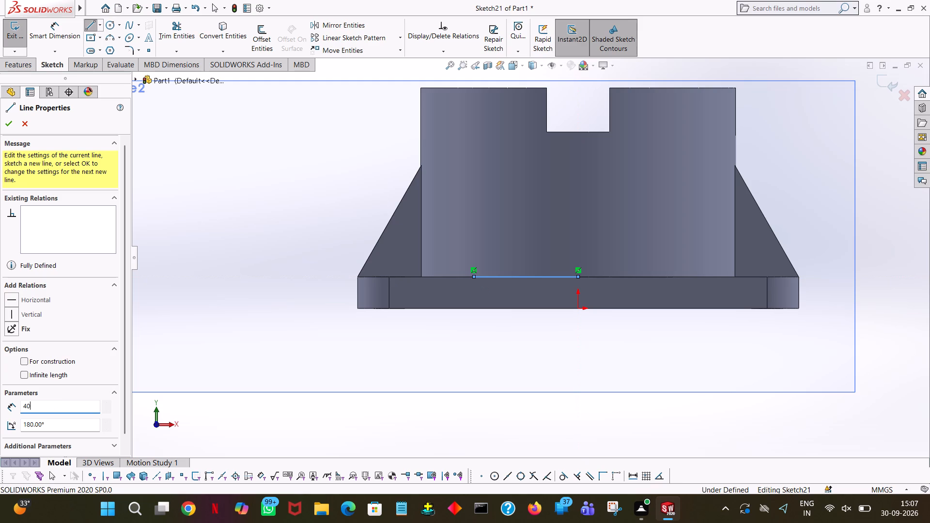
pyautogui.press('Return')
# Continue the profile 10 mm down to the base's bottom edge, 80 mm along it toward +X, and back up to the top edge.
pyautogui.click(452, 308)
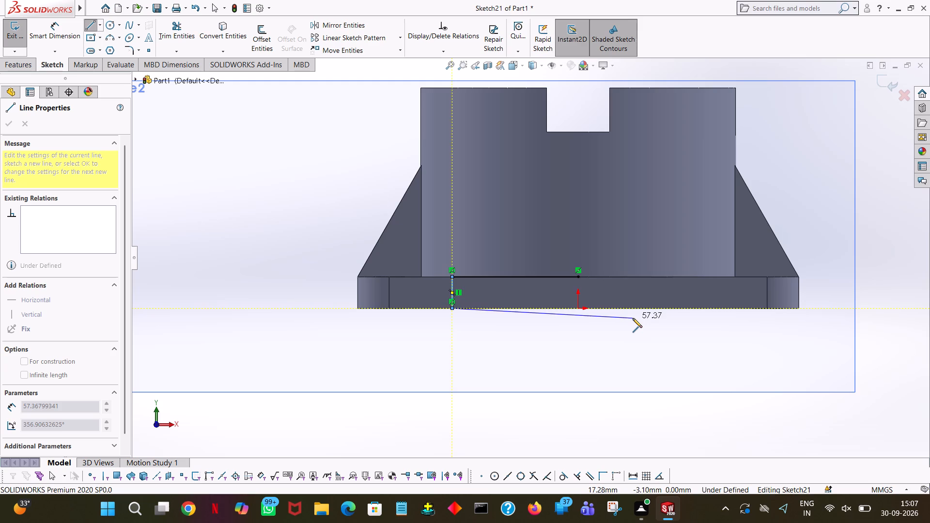
pyautogui.click(636, 309)
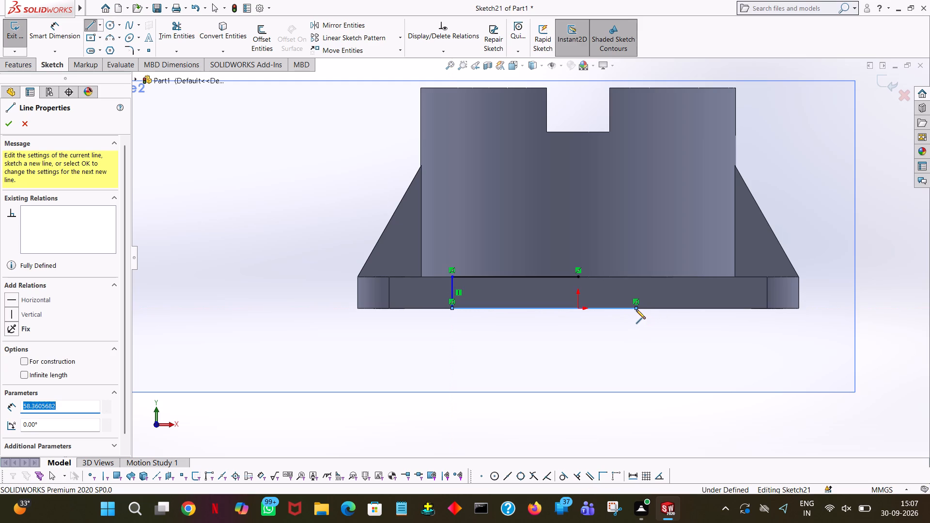
pyautogui.write('80')
pyautogui.press('Return')
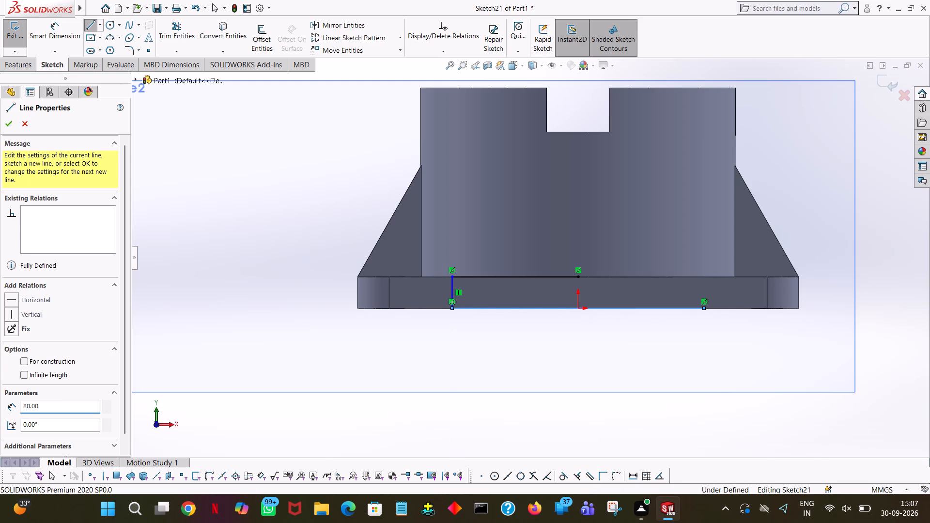
pyautogui.click(704, 276)
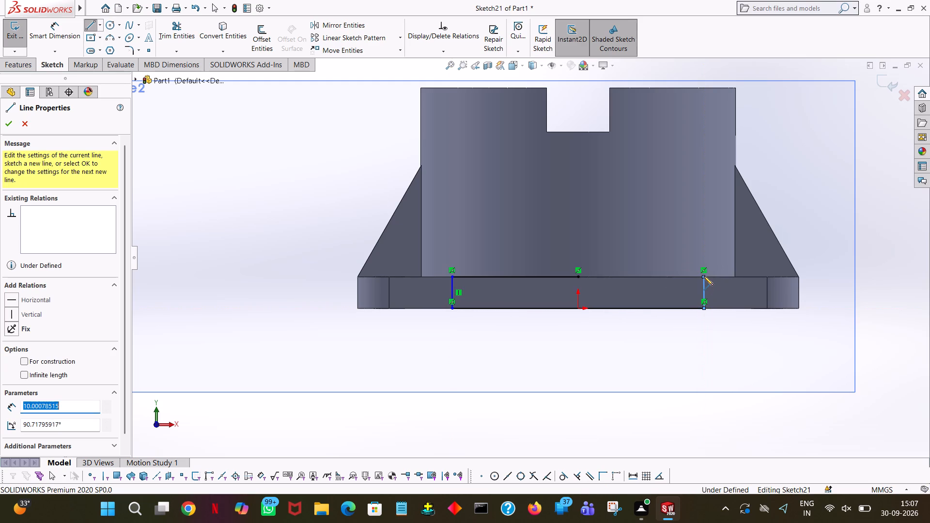
pyautogui.rightClick(704, 276)
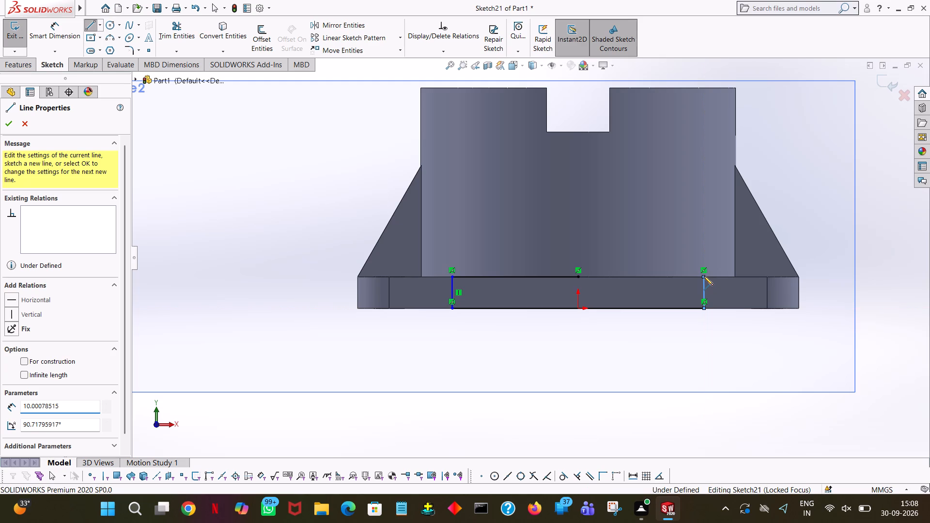
pyautogui.click(720, 283)
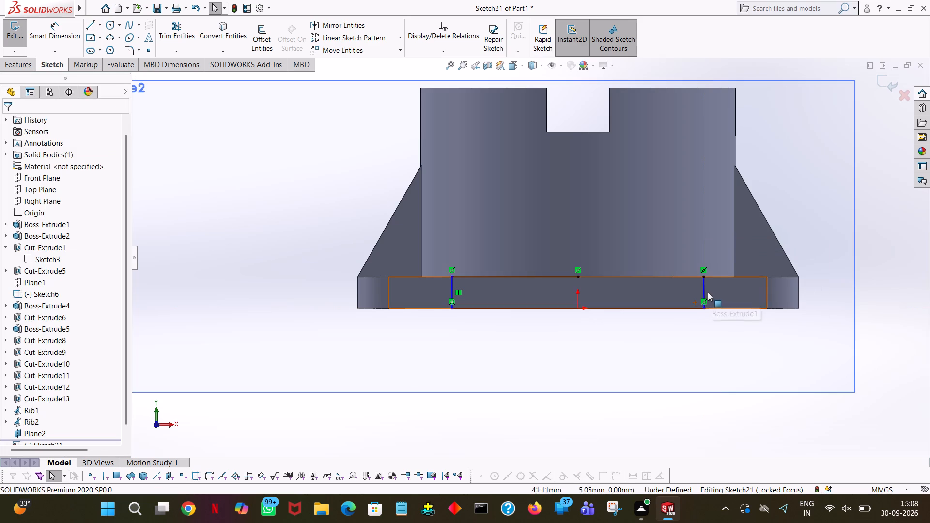
# Set the profile's +X side line to 10 mm long at a 90° angle.
pyautogui.click(703, 291)
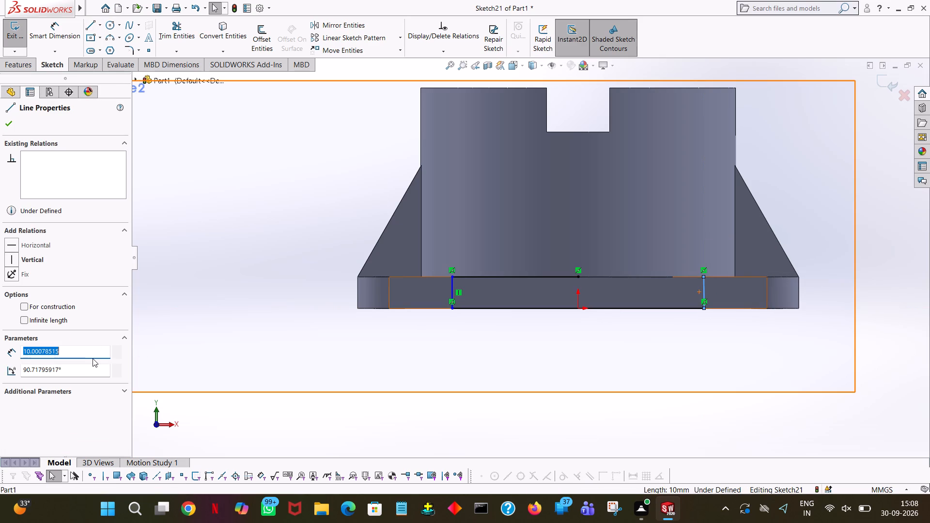
pyautogui.write('10')
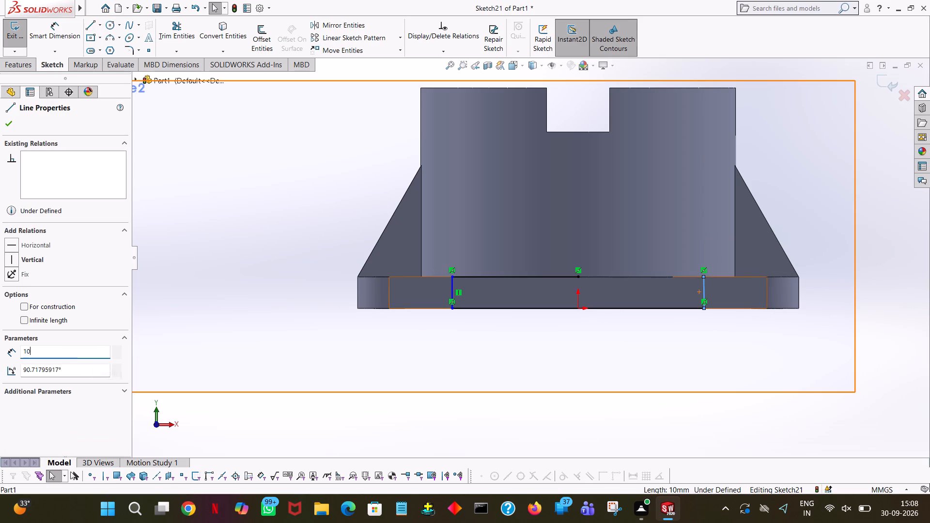
pyautogui.doubleClick(70, 367)
pyautogui.write('90')
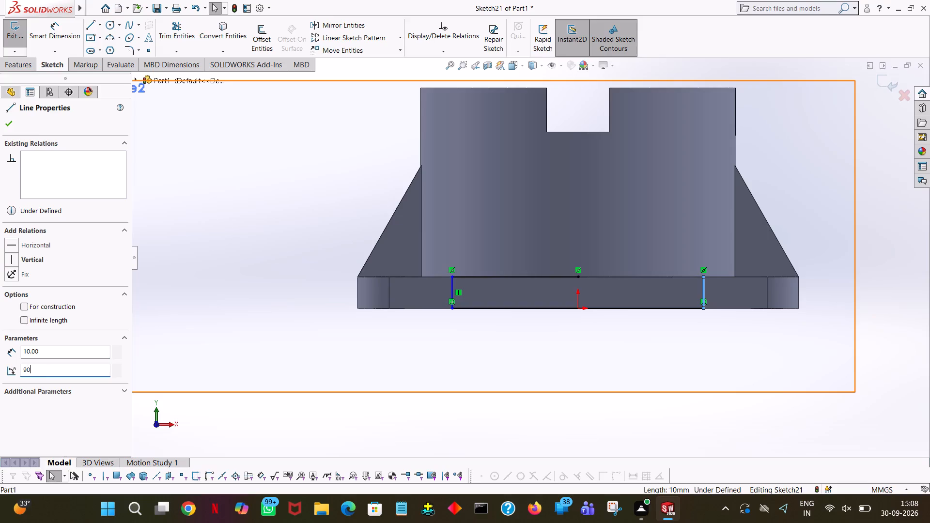
pyautogui.press('Return')
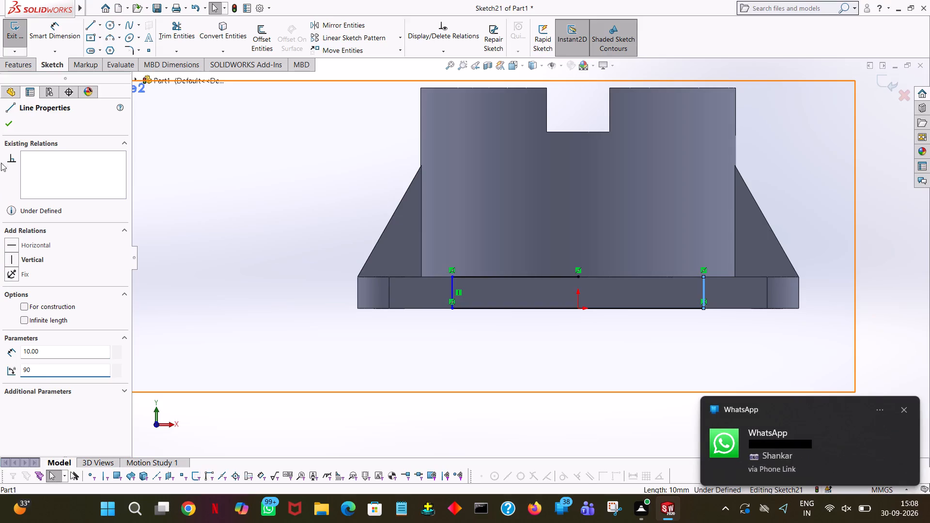
pyautogui.click(10, 124)
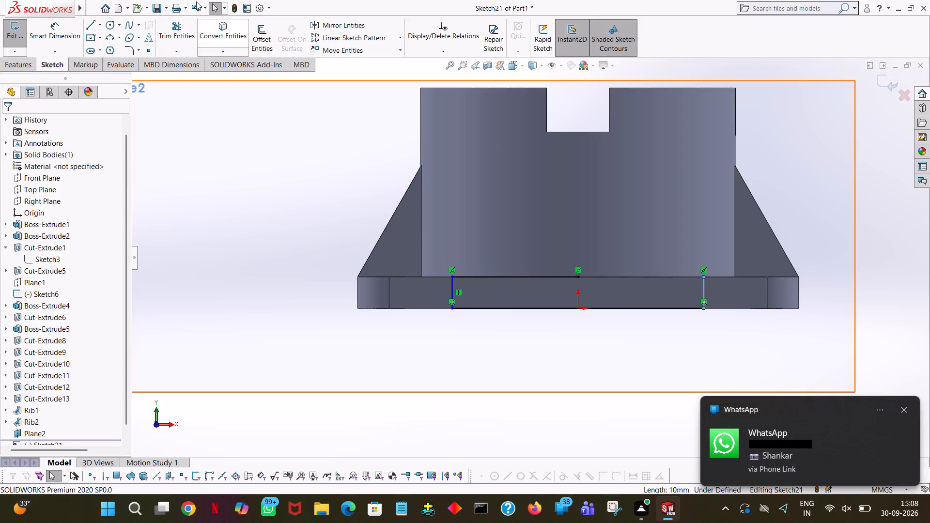
# Close the rectangular profile with a horizontal line about 40 mm long from the top-edge midpoint to the +X side line, and exit the sketch.
pyautogui.click(86, 21)
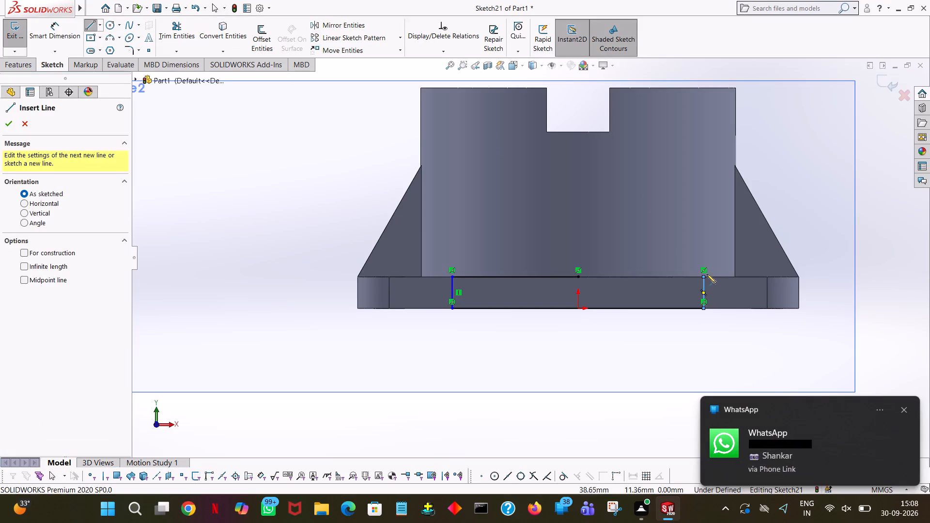
pyautogui.click(578, 277)
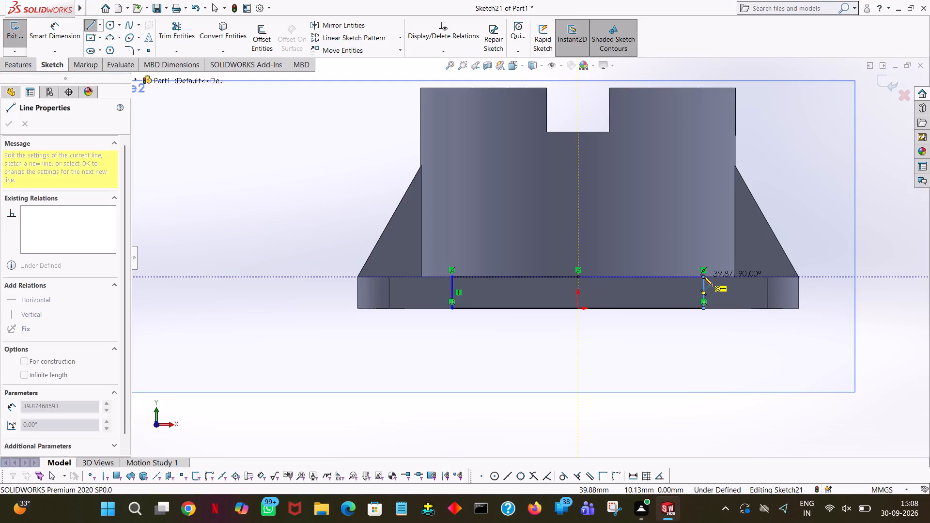
pyautogui.click(704, 277)
pyautogui.rightClick(704, 277)
pyautogui.click(728, 284)
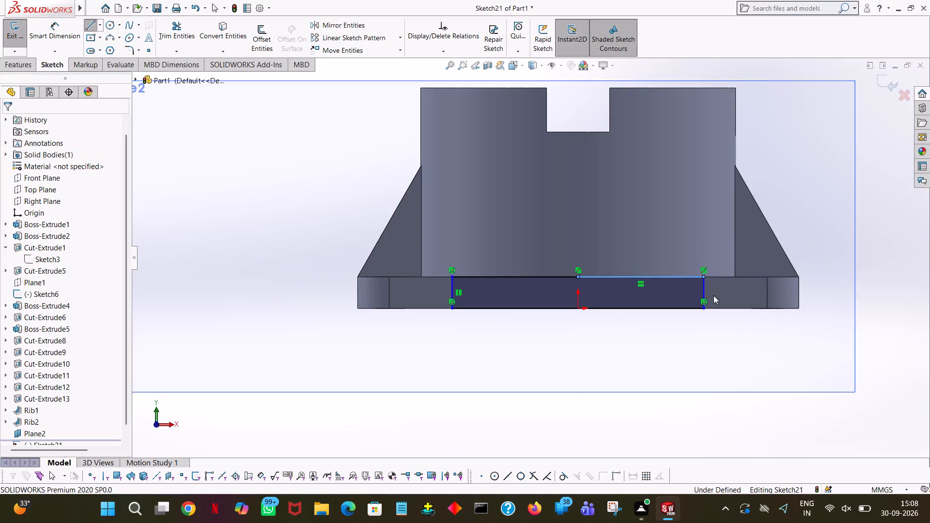
pyautogui.click(9, 31)
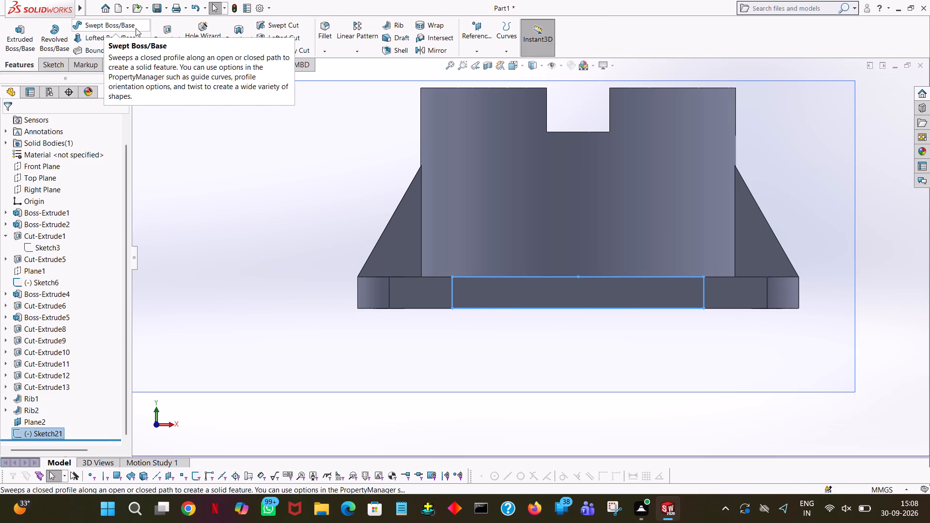
# Cut-extrude the closed profile as a blind cut 126 mm deep from the offset plane through the whole base plate.
pyautogui.click(161, 33)
pyautogui.moveTo(796, 190); pyautogui.dragTo(694, 208, button='middle')
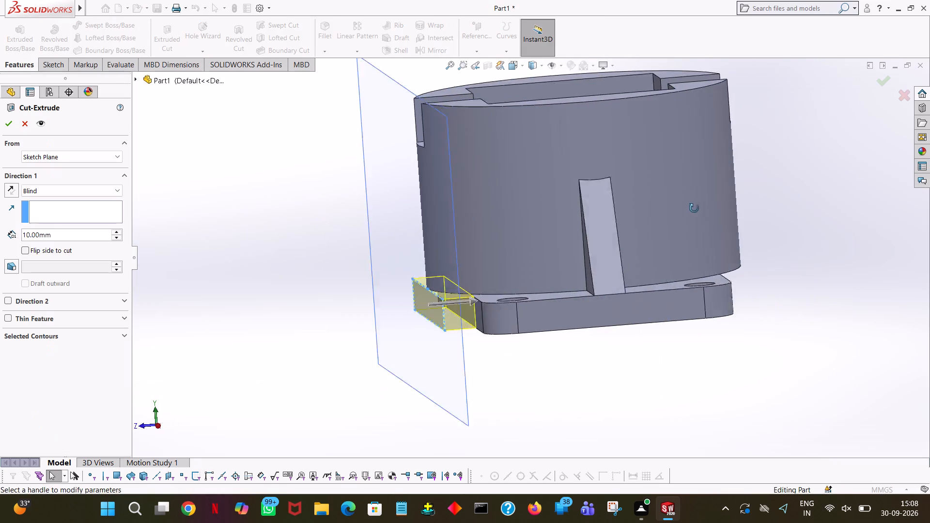
pyautogui.moveTo(694, 208); pyautogui.dragTo(712, 210, button='middle')
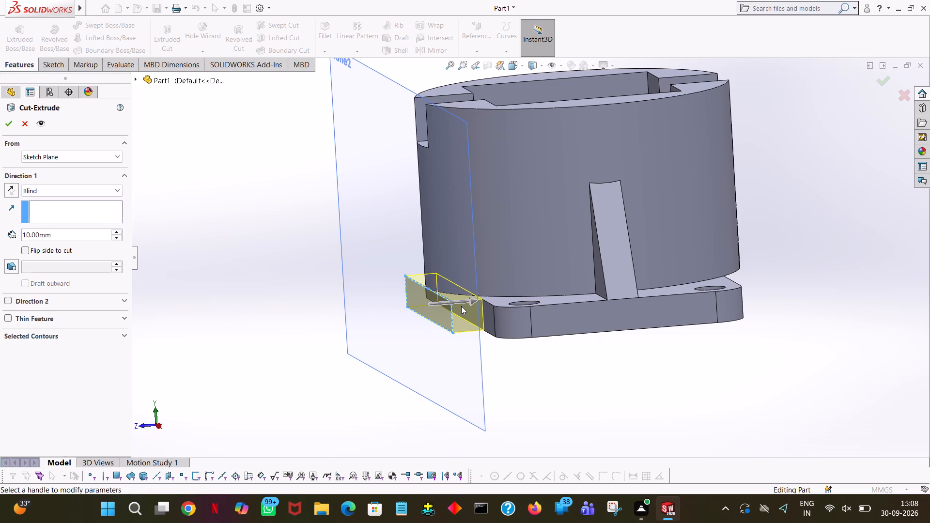
pyautogui.moveTo(467, 303); pyautogui.dragTo(735, 259)
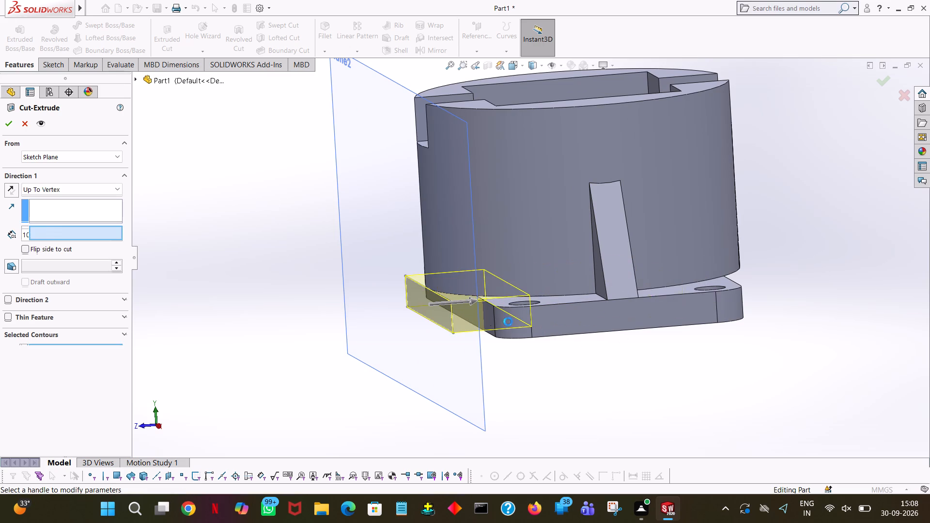
pyautogui.moveTo(471, 299); pyautogui.dragTo(818, 234)
pyautogui.click(6, 127)
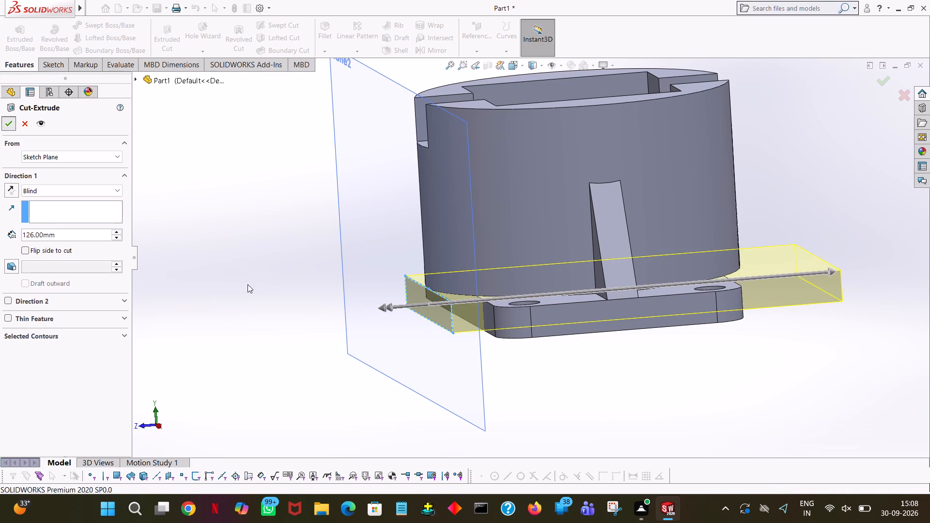
pyautogui.click(204, 290)
pyautogui.moveTo(225, 279); pyautogui.dragTo(313, 288, button='middle')
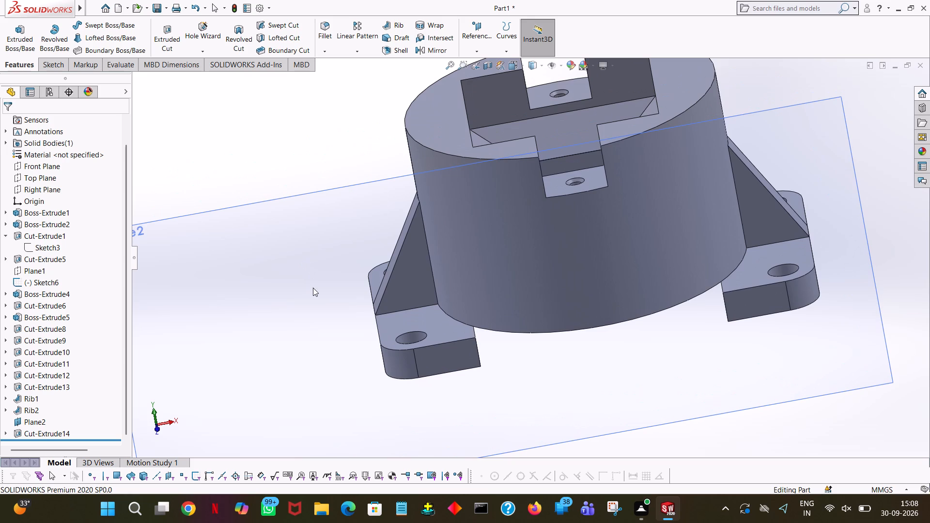
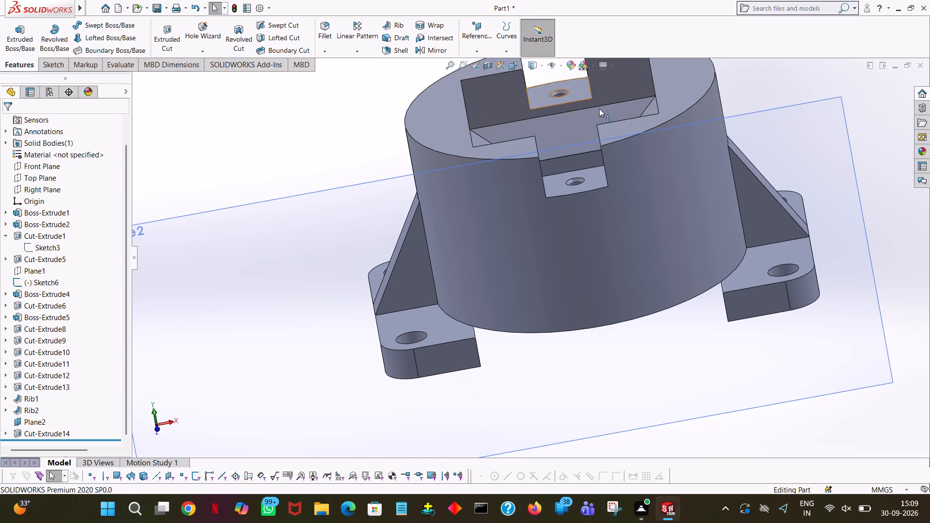
# Start a new sketch on Plane2 and view the part from the front.
pyautogui.click(25, 423)
pyautogui.click(31, 408)
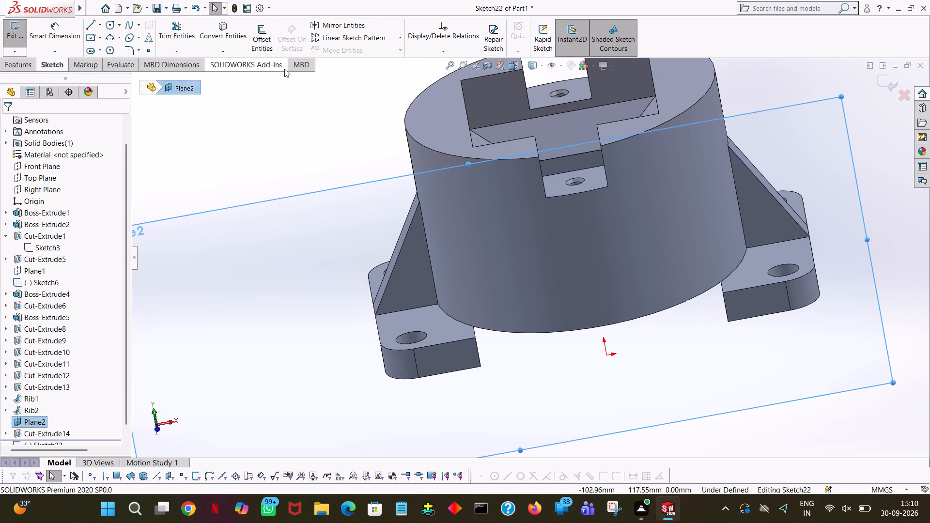
pyautogui.click(523, 67)
pyautogui.click(562, 118)
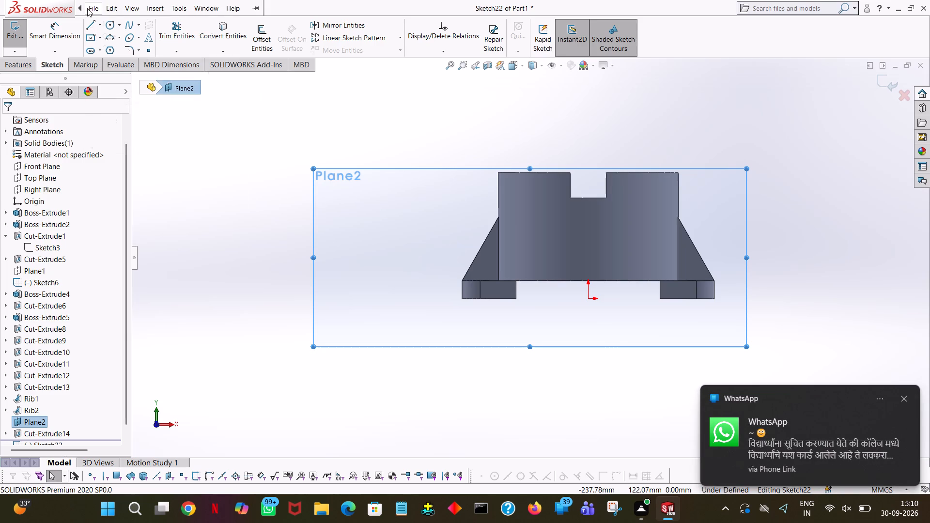
pyautogui.moveTo(321, 103); pyautogui.dragTo(314, 106)
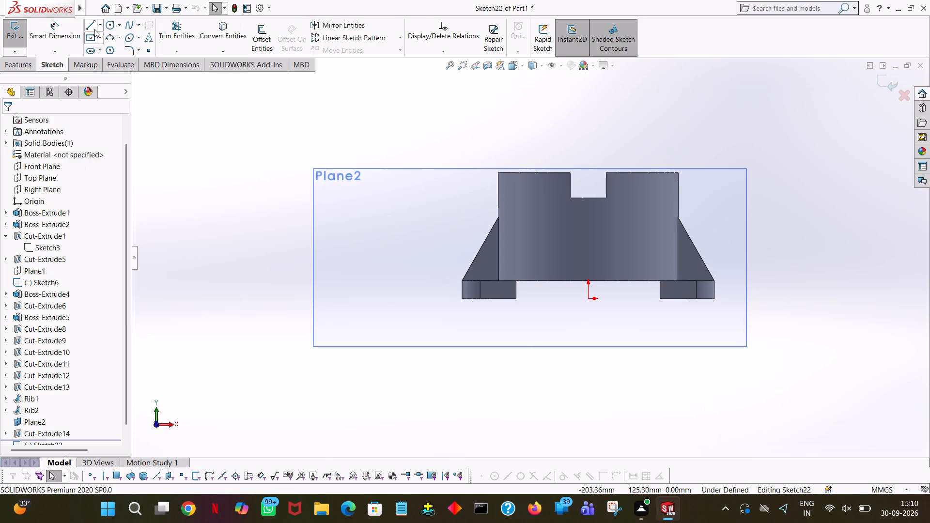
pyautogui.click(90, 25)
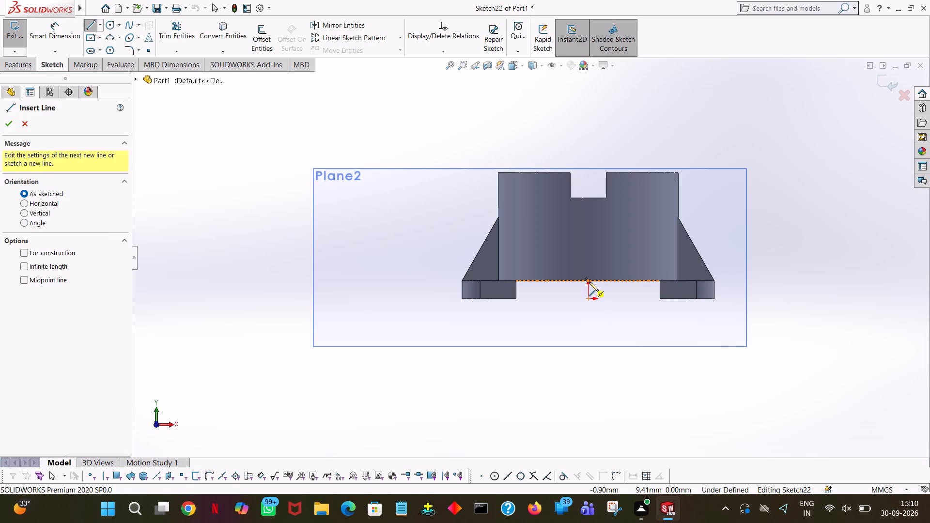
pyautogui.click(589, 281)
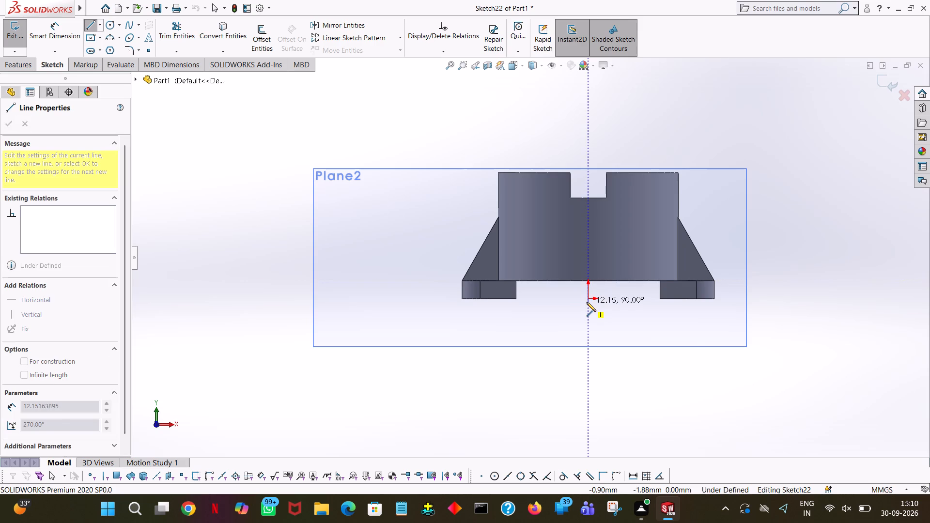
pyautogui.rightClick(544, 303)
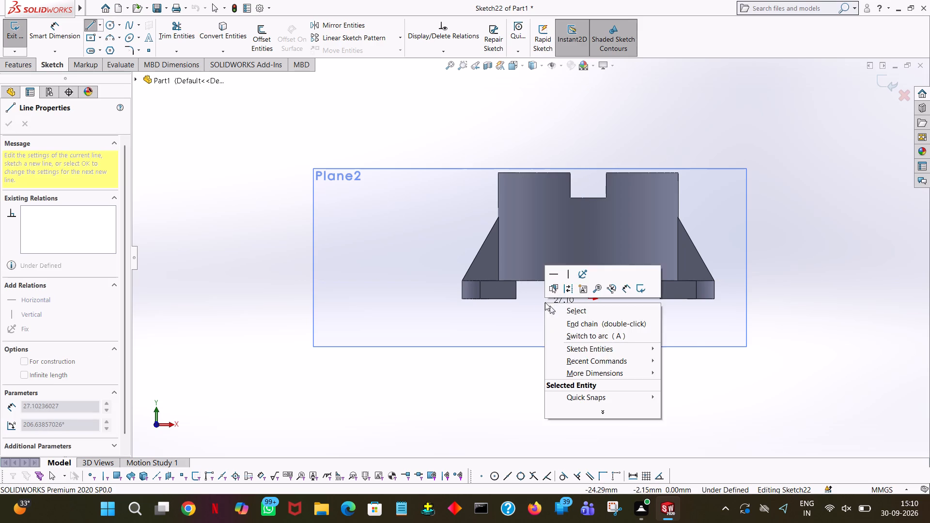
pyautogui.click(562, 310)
# Sketch a 20 mm horizontal line from the origin toward positive X, then a vertical line of 80-56 mm upward from its end.
pyautogui.click(91, 24)
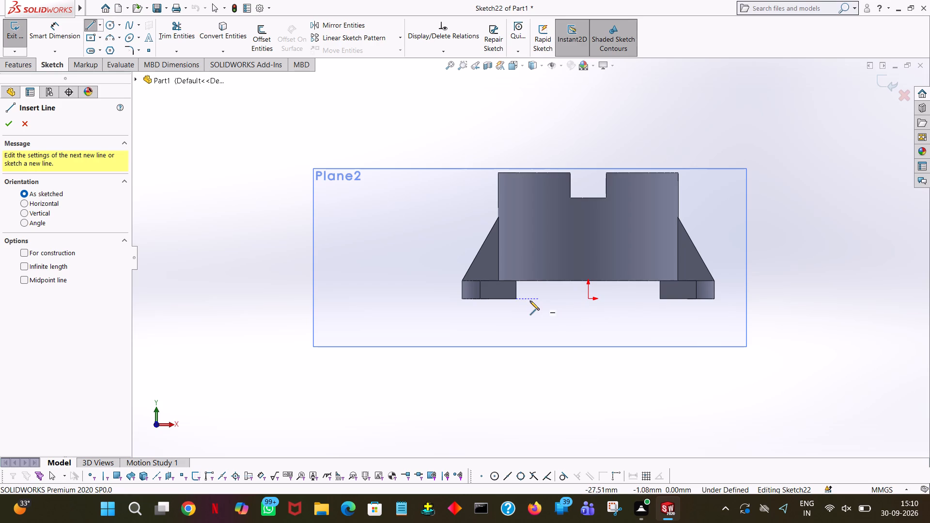
pyautogui.click(588, 298)
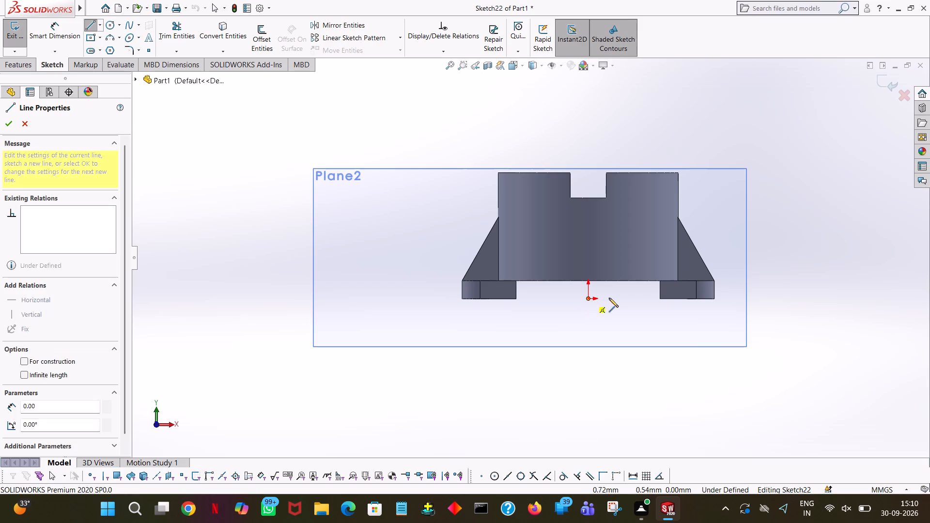
pyautogui.click(611, 298)
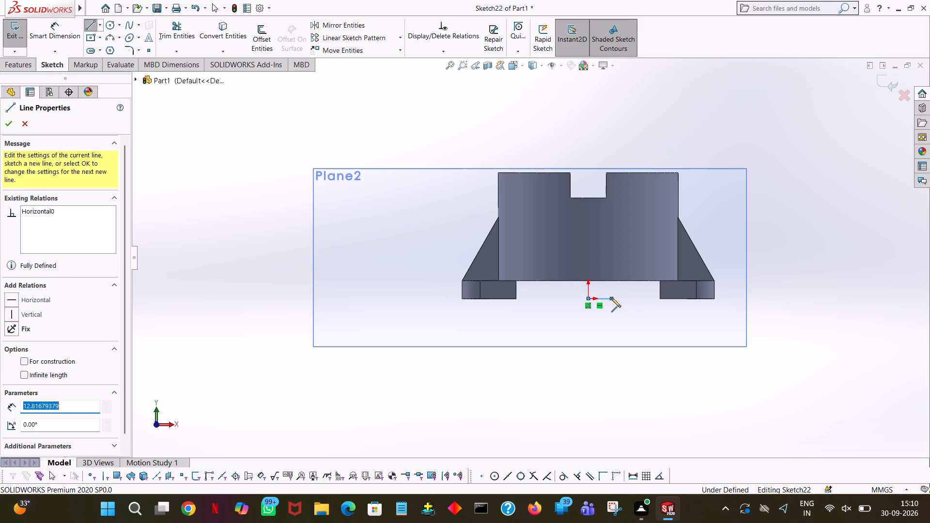
pyautogui.write('20')
pyautogui.press('Return')
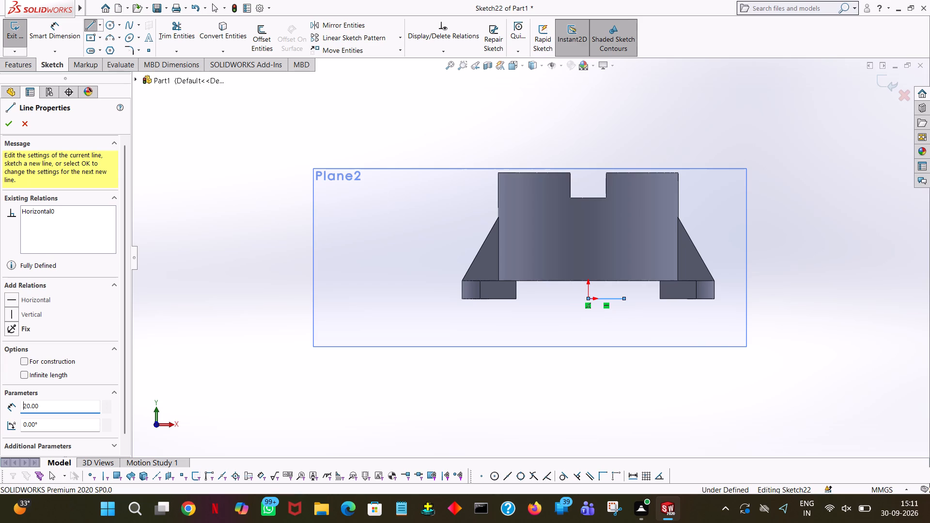
pyautogui.click(626, 235)
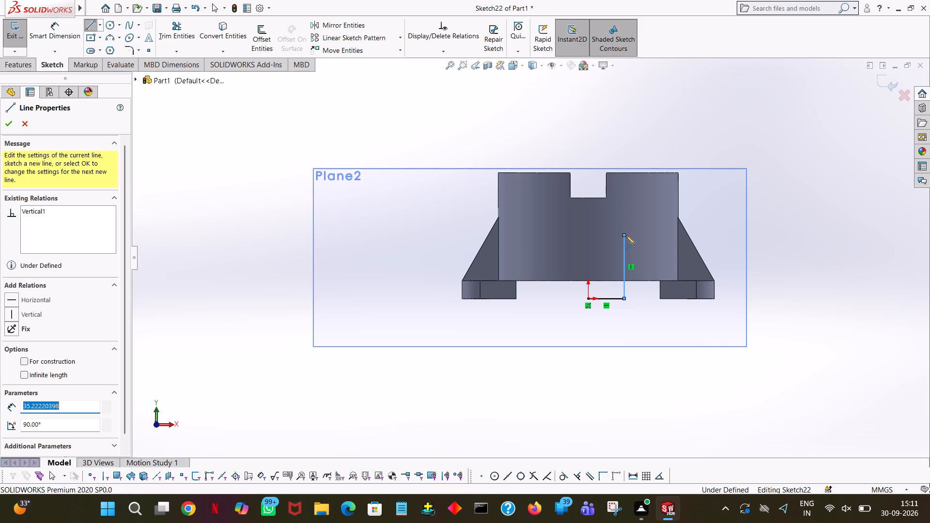
pyautogui.write('80-56')
pyautogui.press('Return')
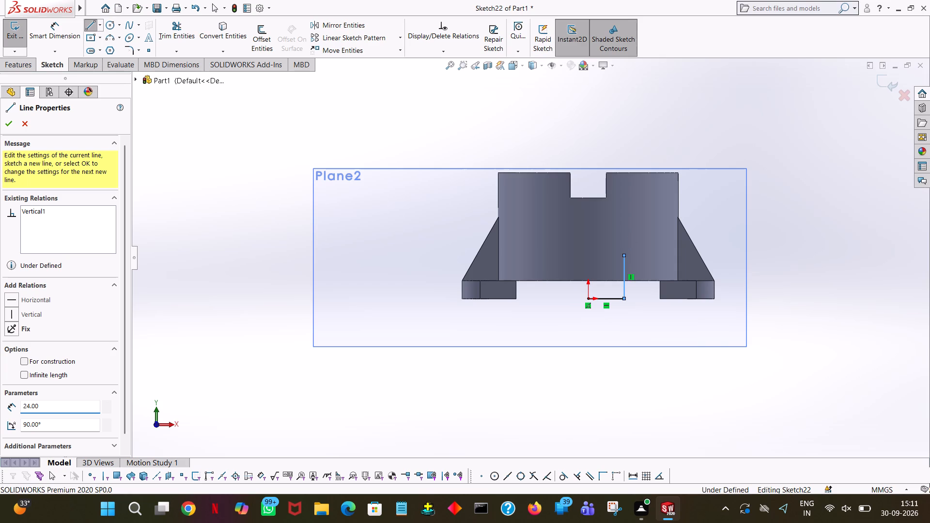
# Complete the rectangle with a 40 mm top line and lines down and back to the origin, and exit the sketch.
pyautogui.click(560, 256)
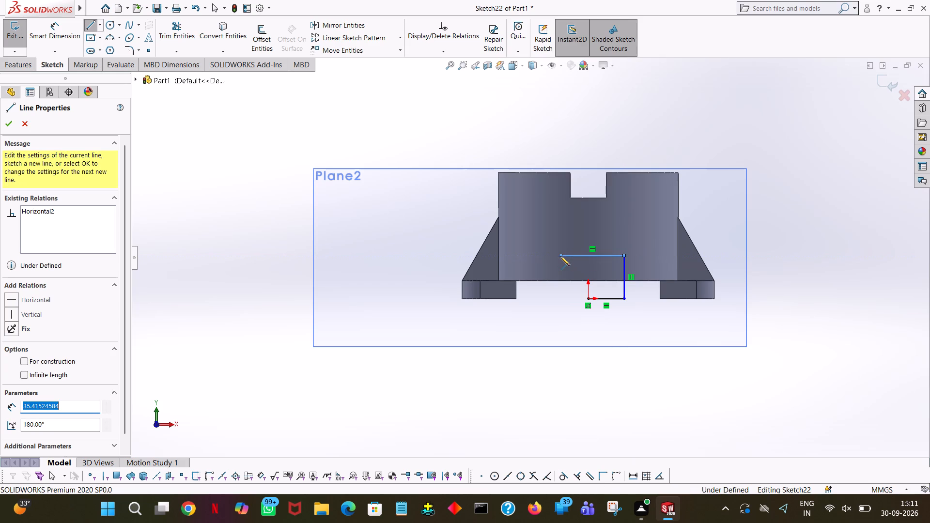
pyautogui.write('40')
pyautogui.press('Return')
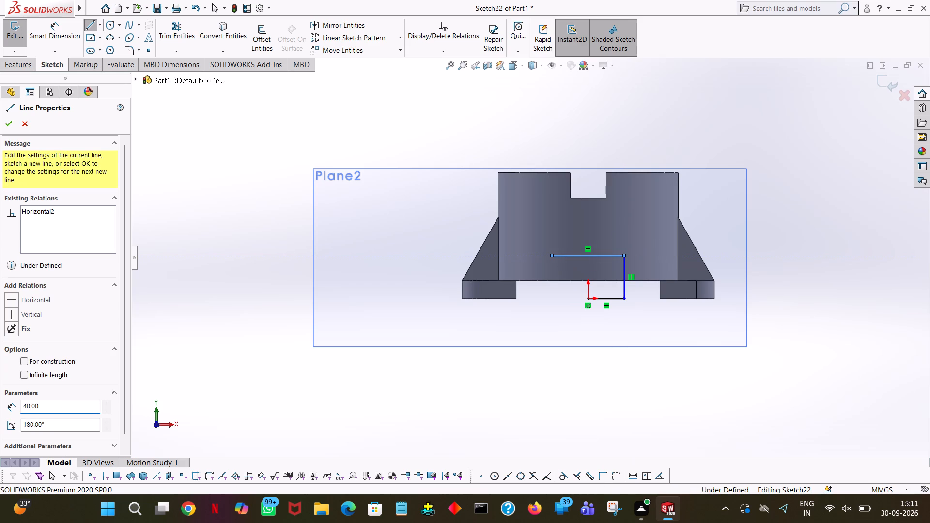
pyautogui.click(552, 298)
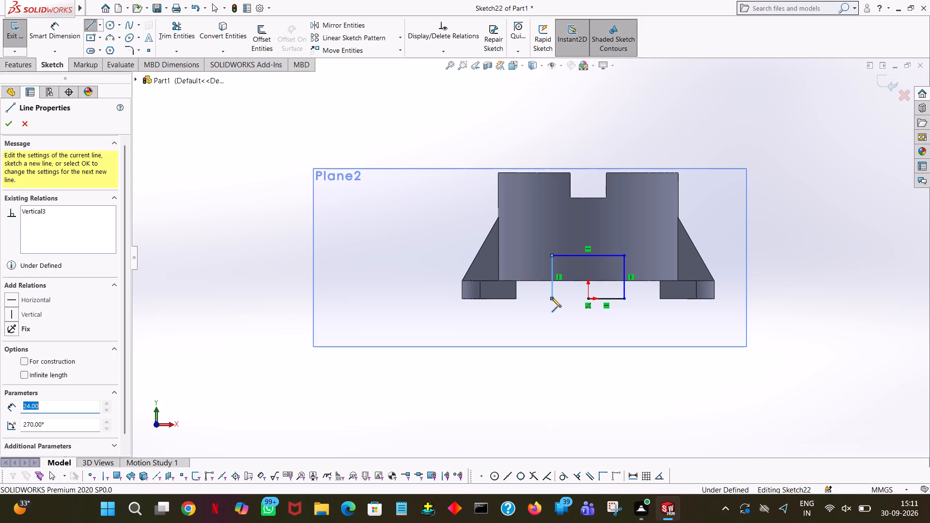
pyautogui.click(588, 299)
pyautogui.rightClick(588, 299)
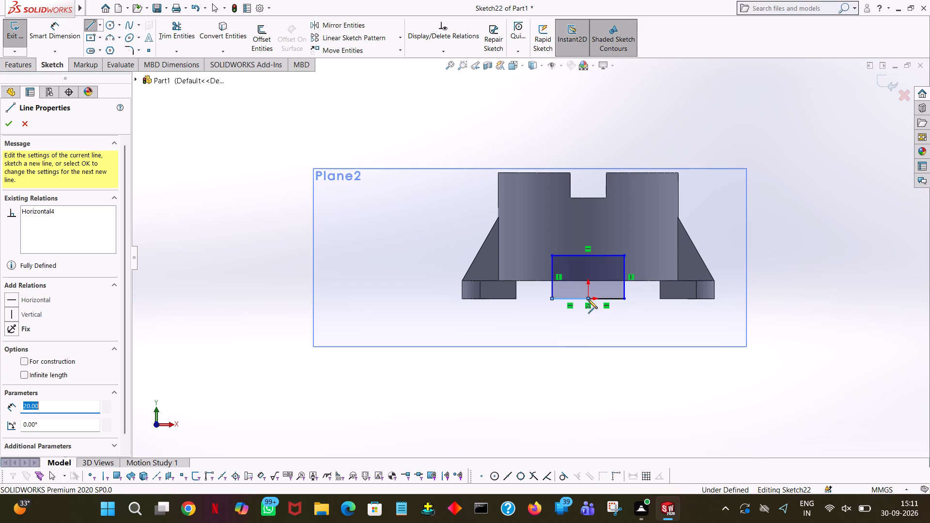
pyautogui.click(603, 303)
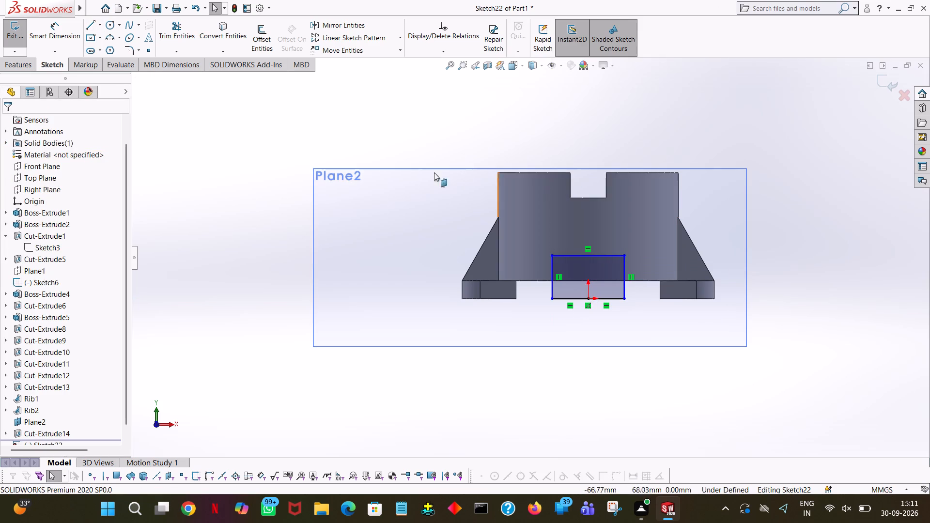
pyautogui.click(260, 150)
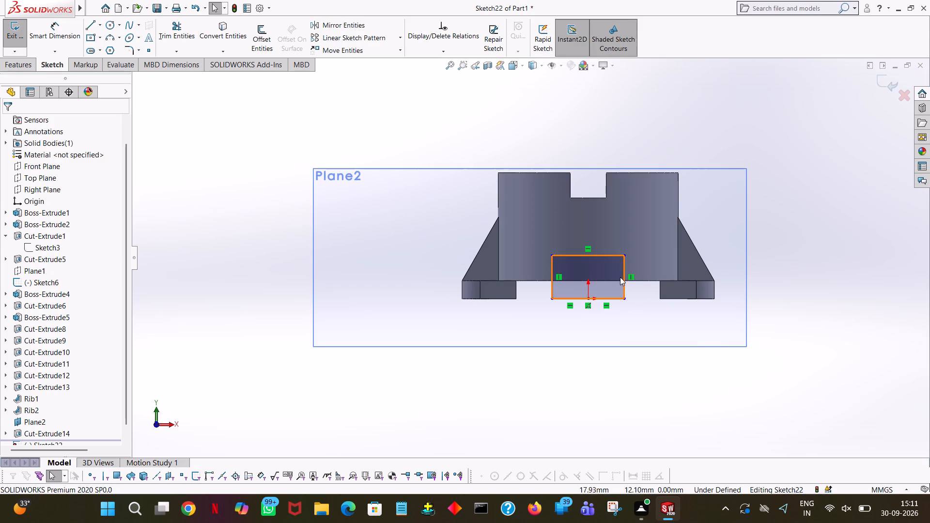
pyautogui.click(17, 38)
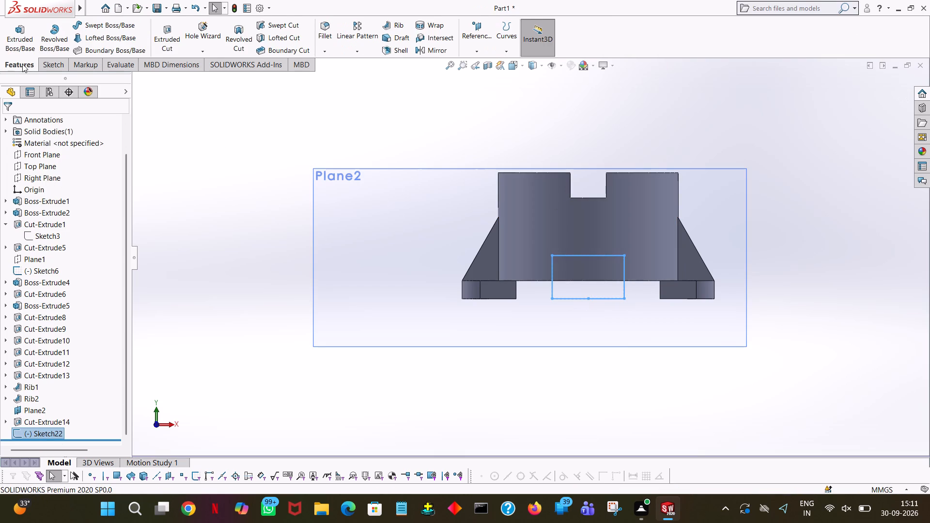
# Cut-extrude the rectangle as a blind cut 202 mm deep through the bottom of the cylindrical body.
pyautogui.click(173, 36)
pyautogui.moveTo(850, 257); pyautogui.dragTo(716, 291, button='middle')
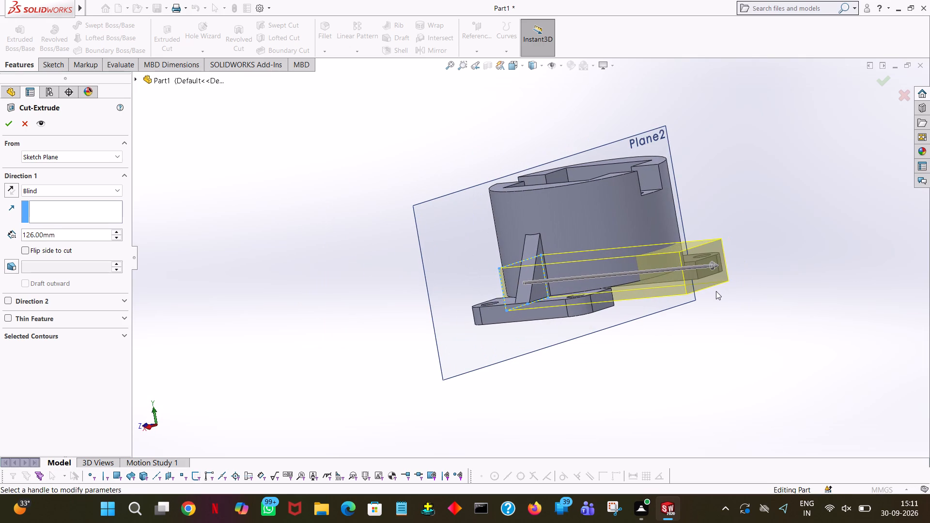
pyautogui.moveTo(714, 264); pyautogui.dragTo(814, 261)
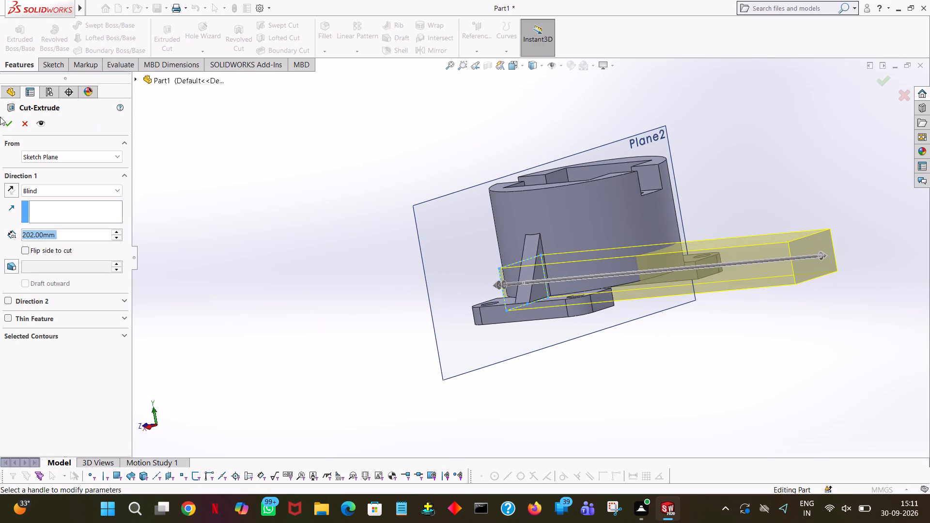
pyautogui.click(13, 129)
pyautogui.click(434, 182)
pyautogui.moveTo(487, 160); pyautogui.dragTo(505, 160, button='middle')
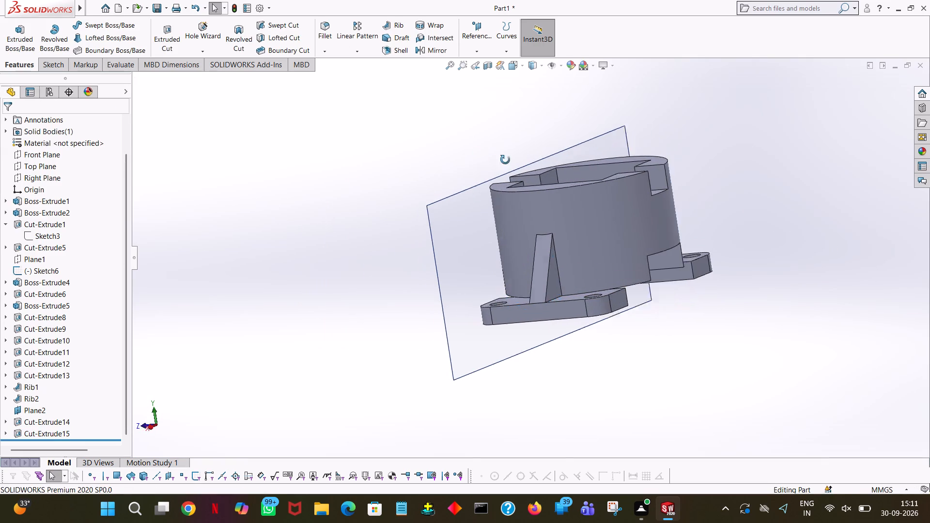
pyautogui.moveTo(505, 160); pyautogui.dragTo(637, 166, button='middle')
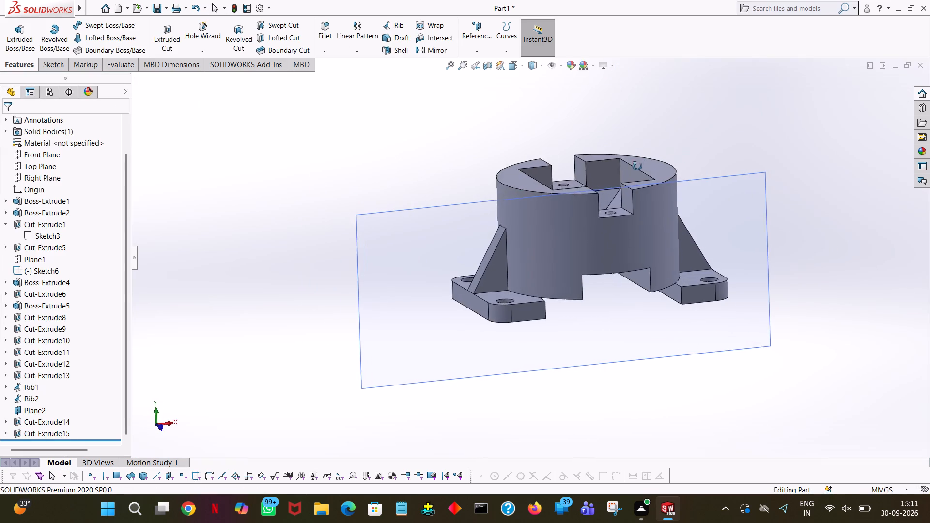
pyautogui.moveTo(637, 166); pyautogui.dragTo(655, 259, button='middle')
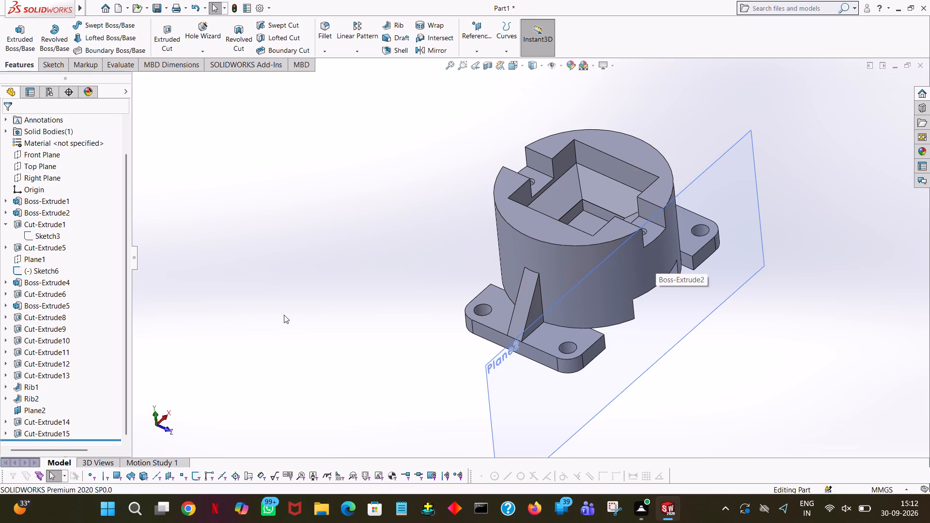
# Hide the reference plane Plane2.
pyautogui.click(28, 406)
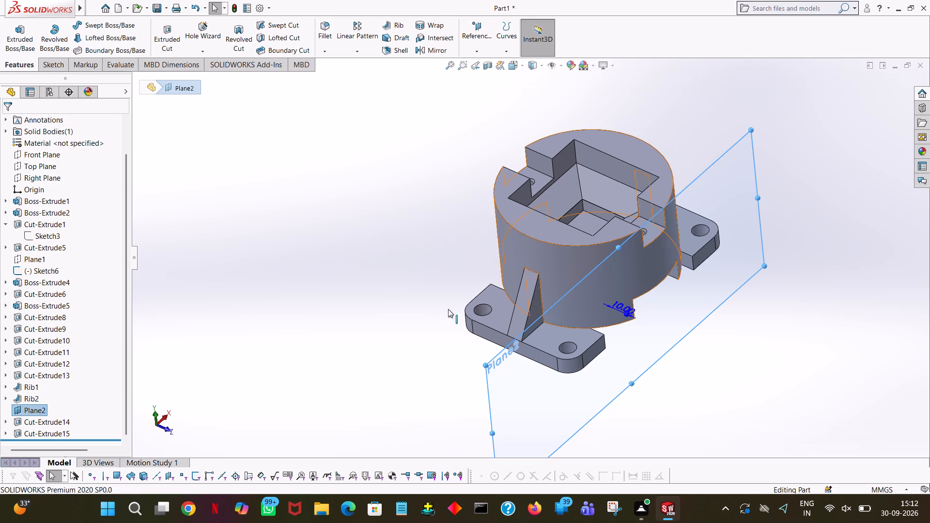
pyautogui.click(29, 411)
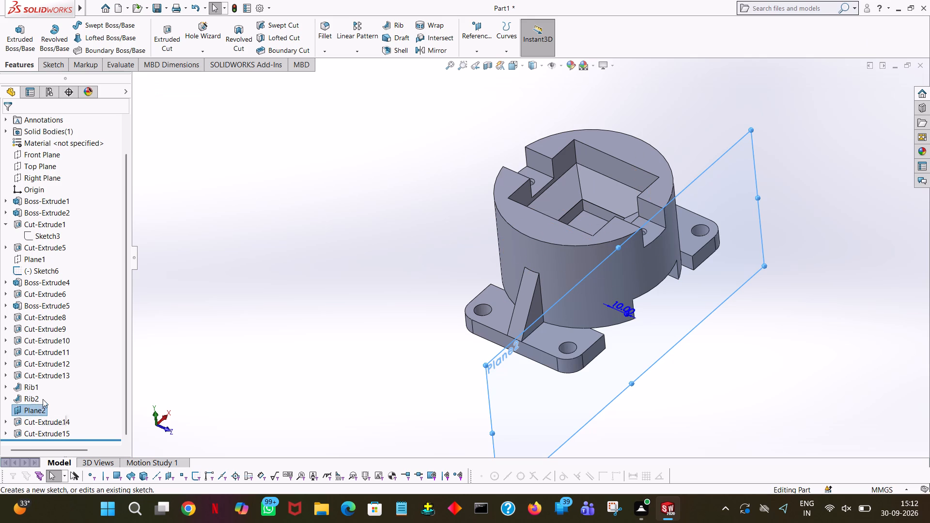
pyautogui.click(169, 390)
pyautogui.click(40, 409)
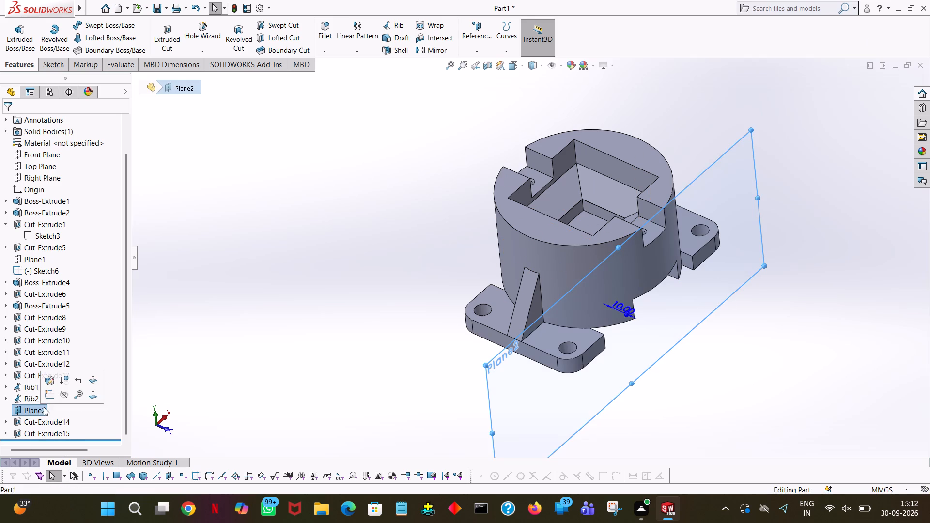
pyautogui.click(63, 395)
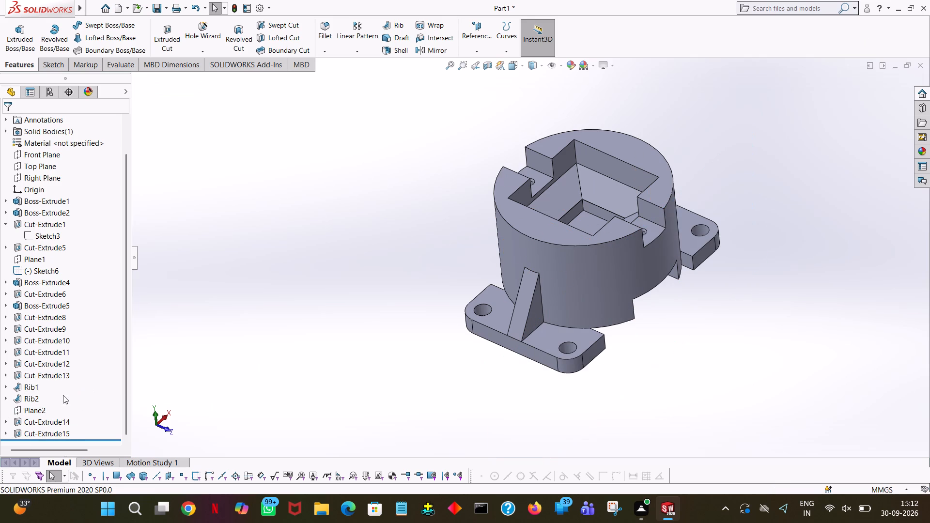
pyautogui.click(193, 202)
# Examine the slotted cylindrical body, ribs and mounting feet from several sides, ending in the isometric view.
pyautogui.moveTo(438, 137); pyautogui.dragTo(475, 264, button='middle')
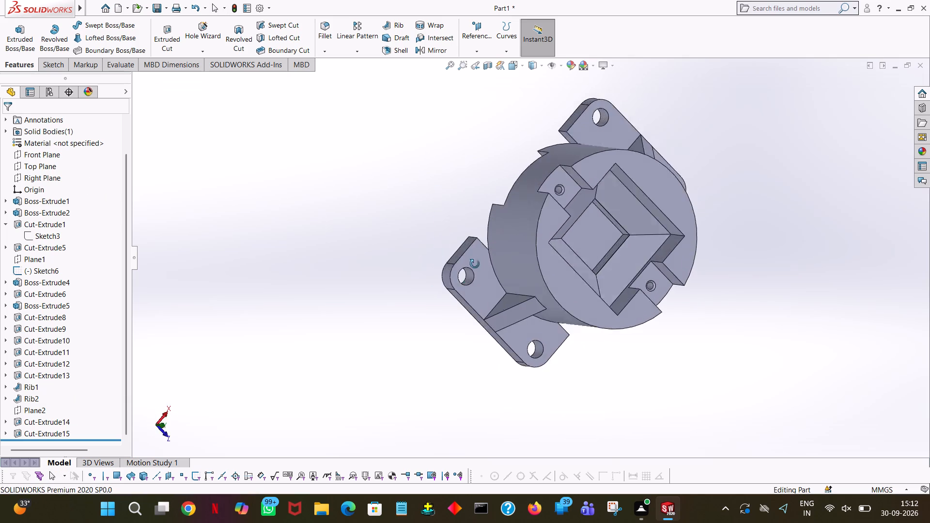
pyautogui.moveTo(475, 264); pyautogui.dragTo(526, 272, button='middle')
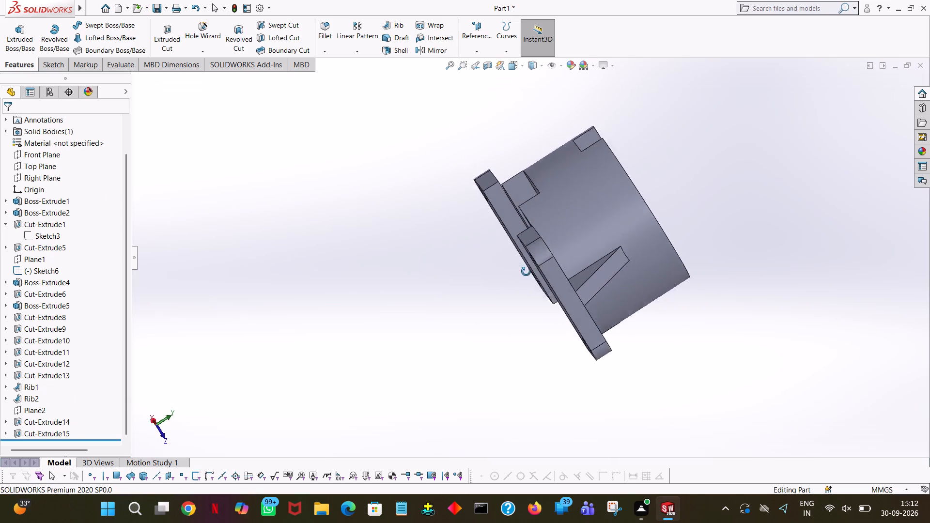
pyautogui.moveTo(526, 272); pyautogui.dragTo(370, 19, button='middle')
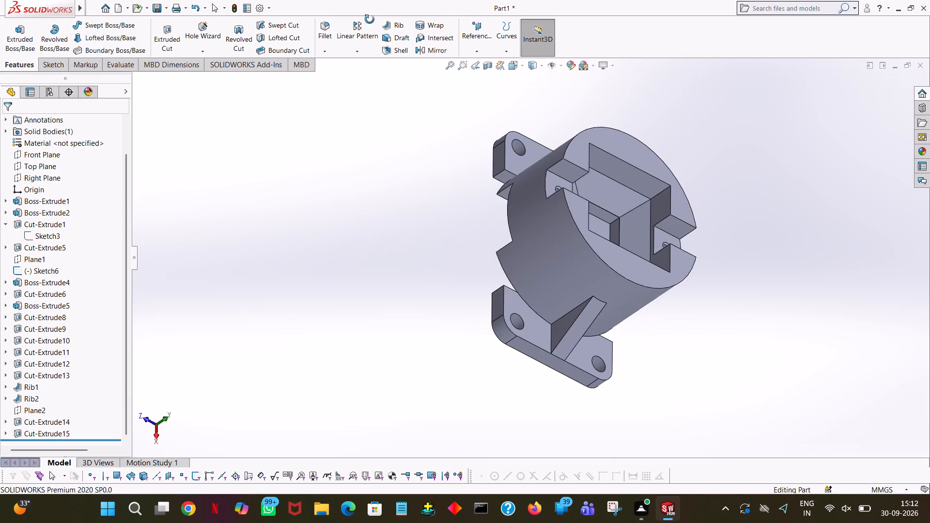
pyautogui.moveTo(370, 19); pyautogui.dragTo(410, 130, button='middle')
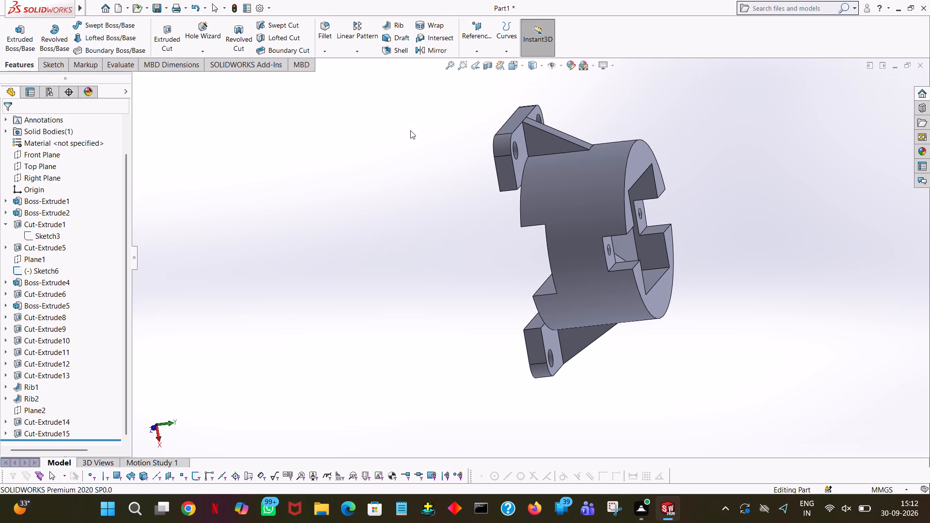
pyautogui.moveTo(651, 390); pyautogui.dragTo(618, 388, button='middle')
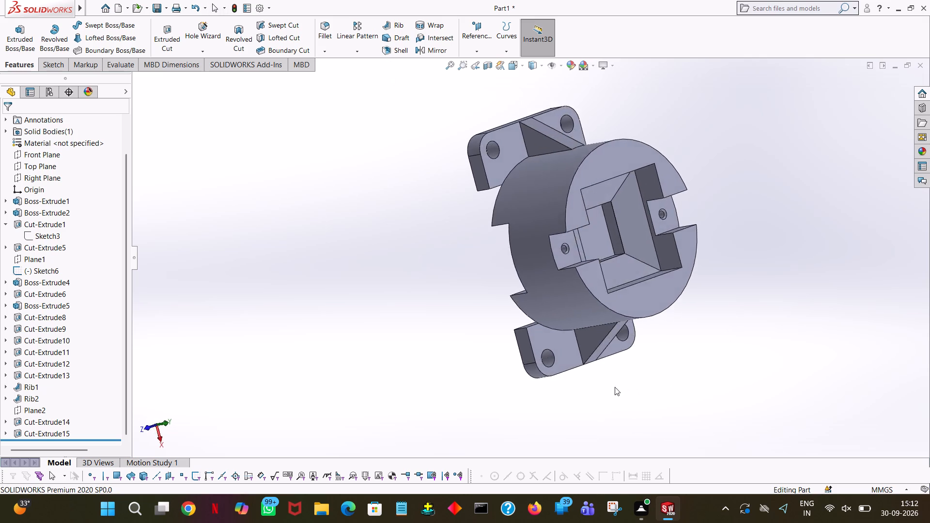
pyautogui.moveTo(614, 386); pyautogui.dragTo(524, 356, button='middle')
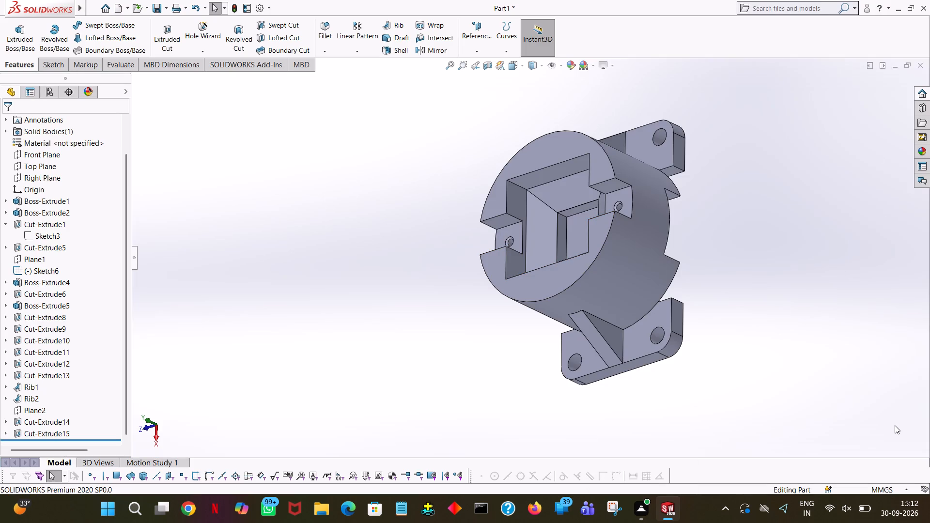
pyautogui.hotkey('ctrl', '7')
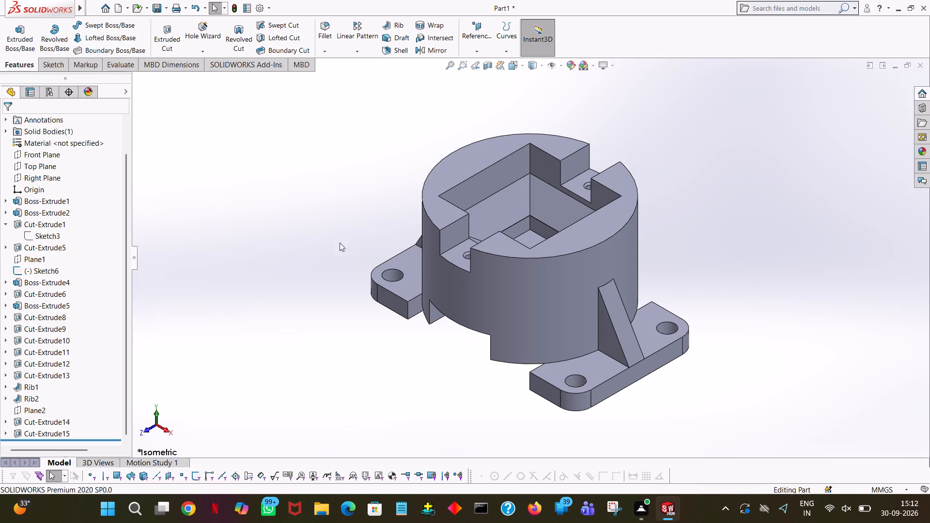
# Apply a medium grey colour to the square floor face inside the pocket and the inner face of the bottom slot.
pyautogui.moveTo(534, 234); pyautogui.dragTo(553, 333, button='middle')
pyautogui.click(533, 245)
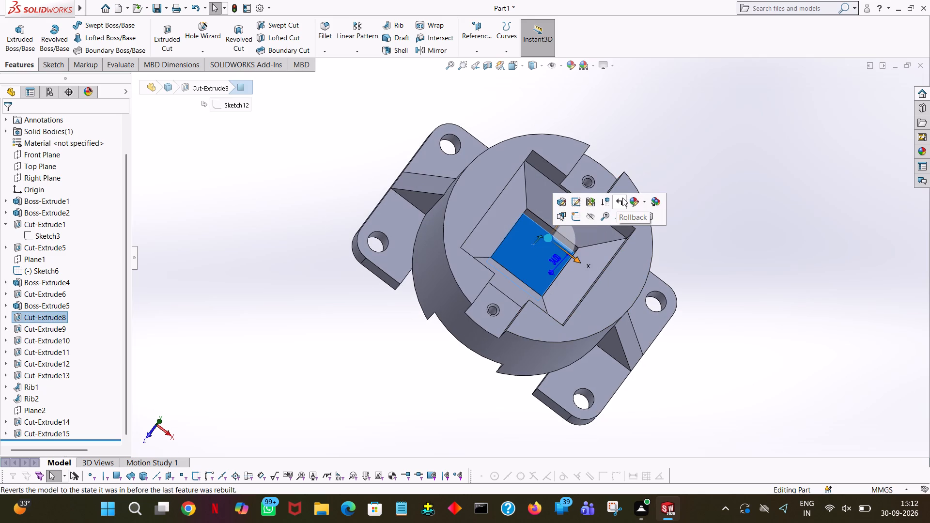
pyautogui.click(634, 201)
pyautogui.click(656, 227)
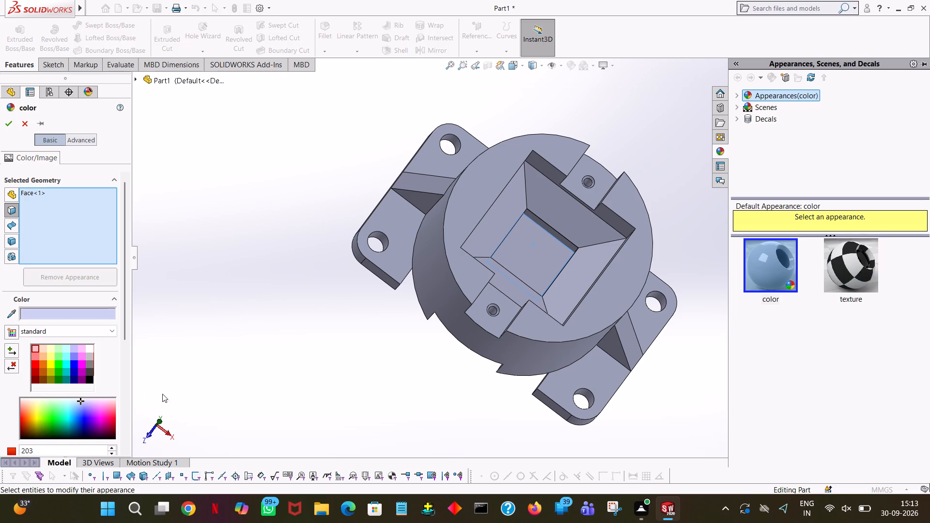
pyautogui.click(89, 363)
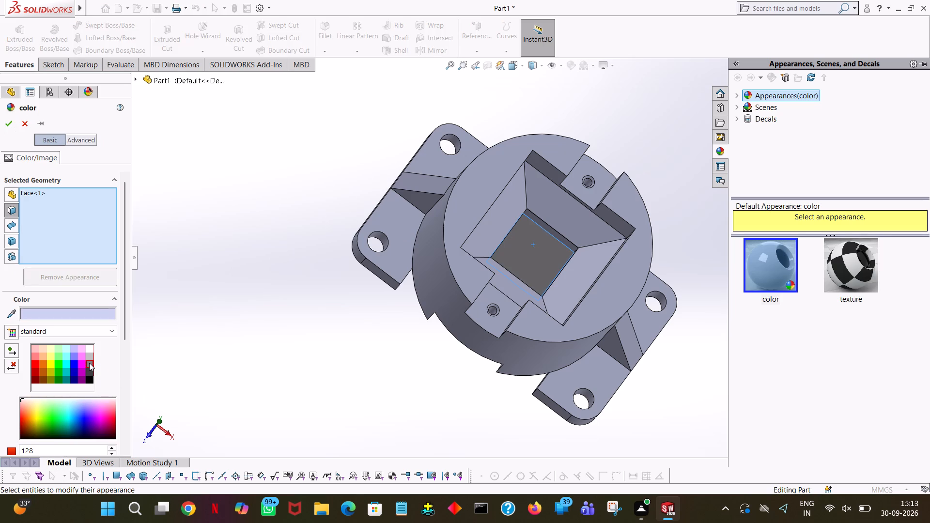
pyautogui.moveTo(371, 364); pyautogui.dragTo(379, 248, button='middle')
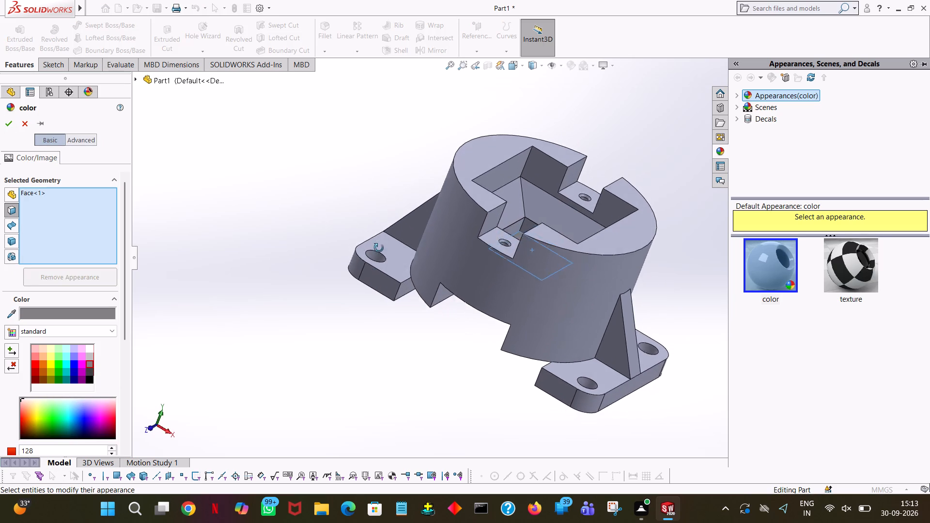
pyautogui.moveTo(379, 248); pyautogui.dragTo(460, 179, button='middle')
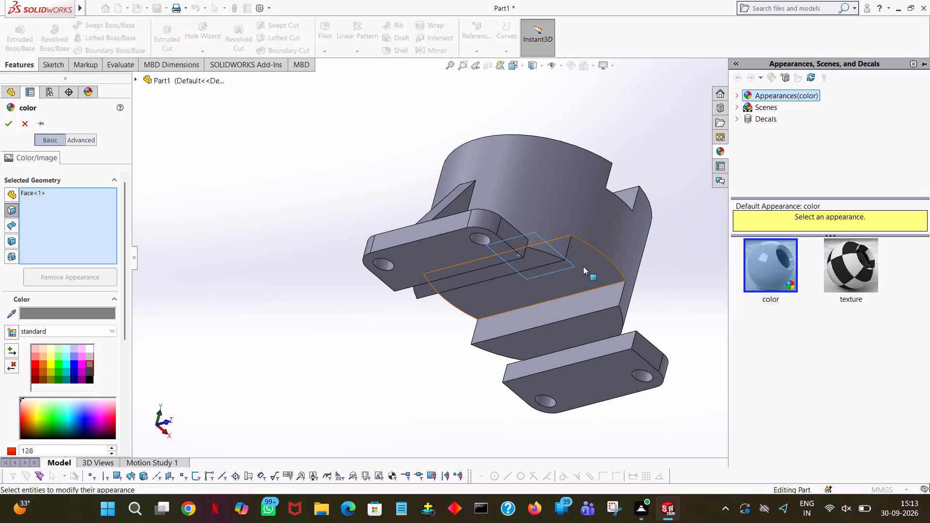
pyautogui.click(583, 266)
pyautogui.moveTo(711, 287); pyautogui.dragTo(601, 324, button='middle')
pyautogui.moveTo(584, 384); pyautogui.dragTo(577, 425, button='middle')
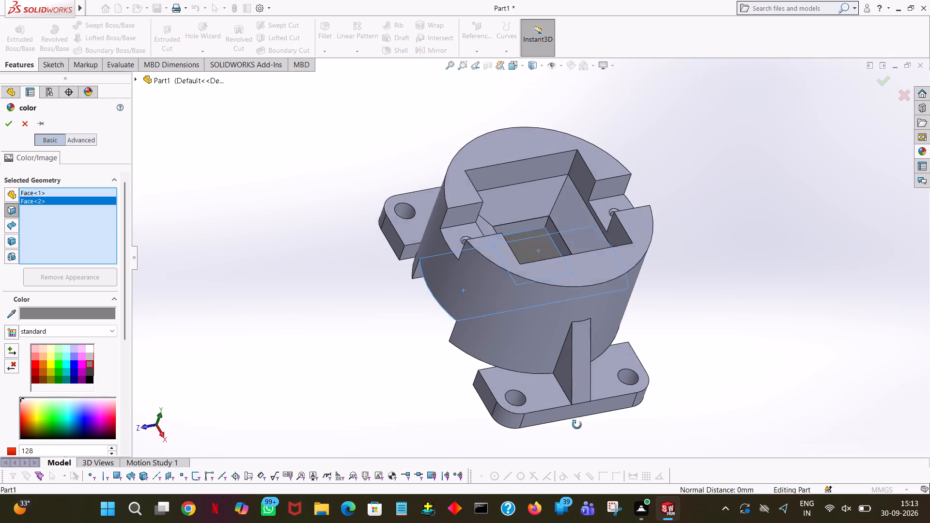
pyautogui.moveTo(577, 425); pyautogui.dragTo(579, 469, button='middle')
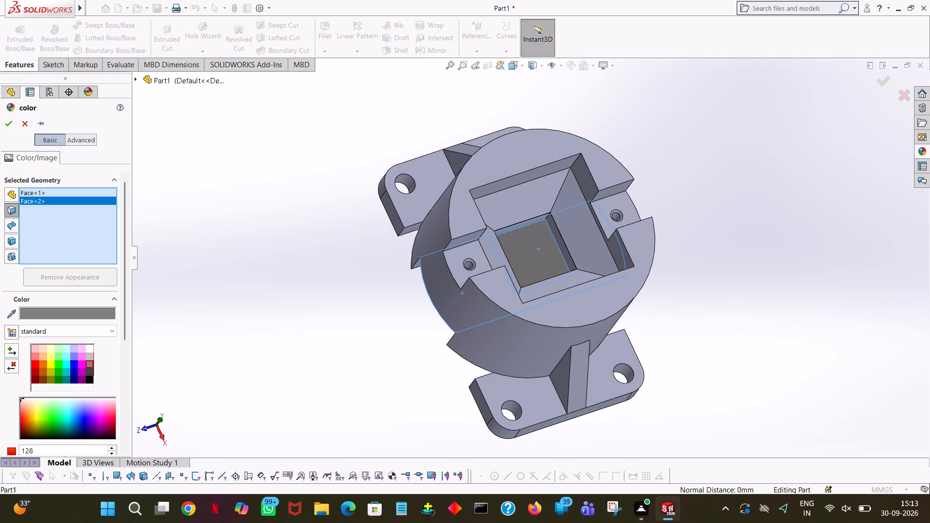
pyautogui.click(15, 121)
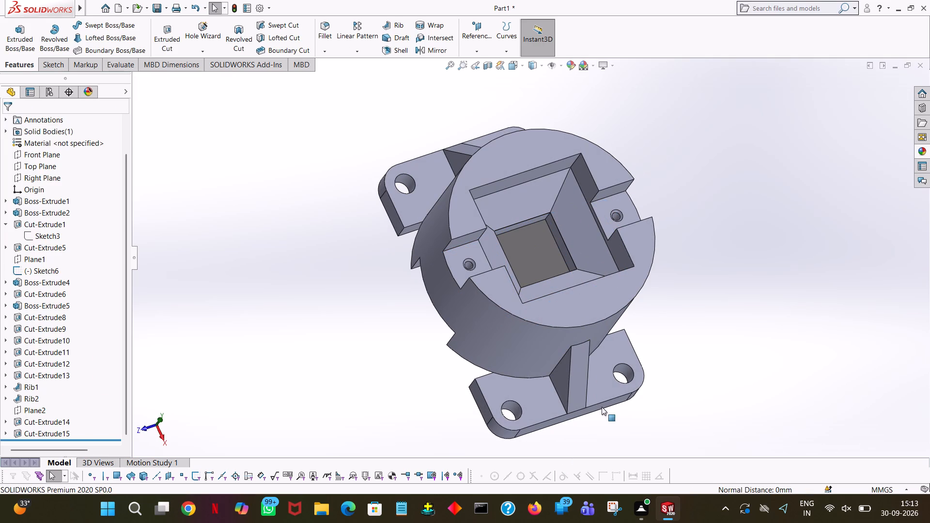
# Apply a pale yellow colour to the sloped outer faces of both ribs.
pyautogui.click(579, 385)
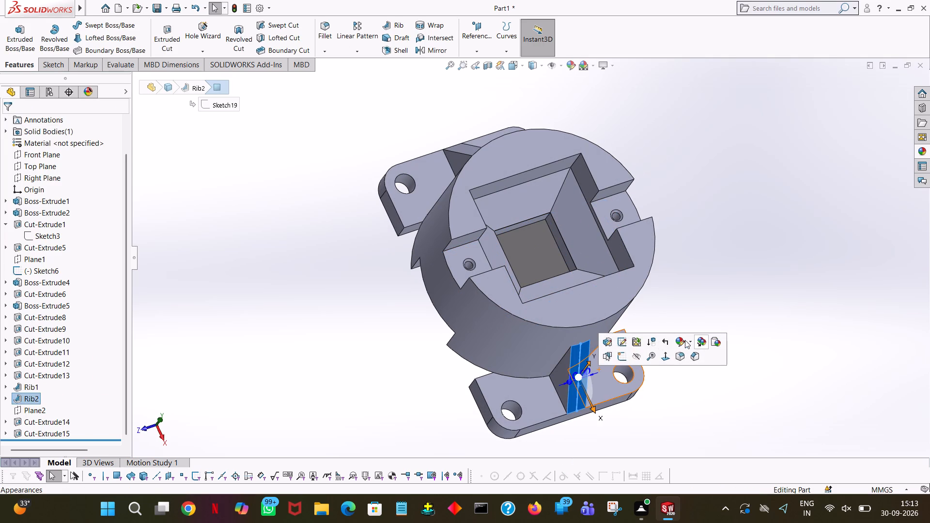
pyautogui.click(676, 339)
pyautogui.click(694, 362)
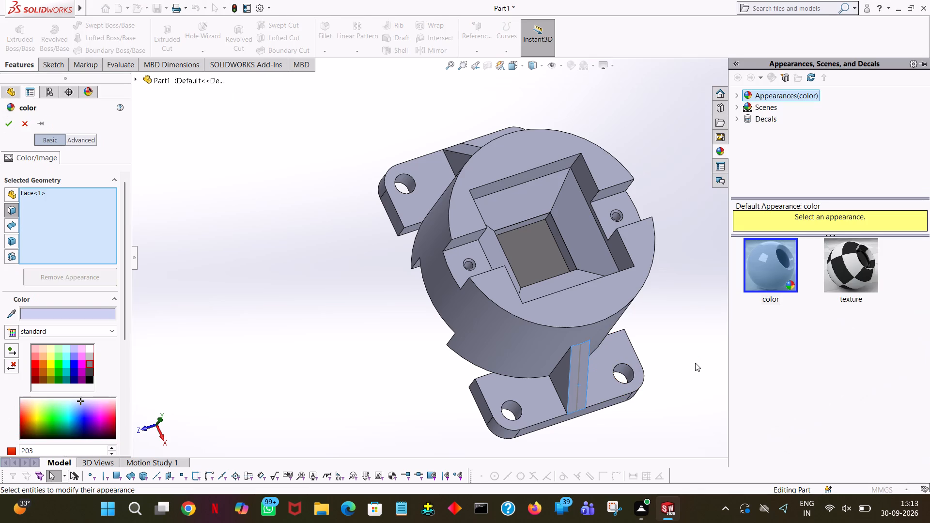
pyautogui.click(53, 346)
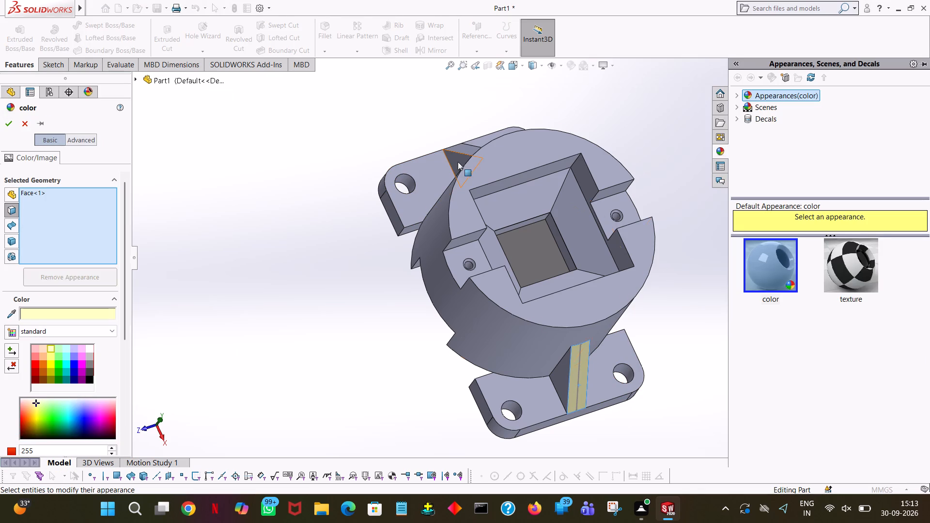
pyautogui.click(467, 147)
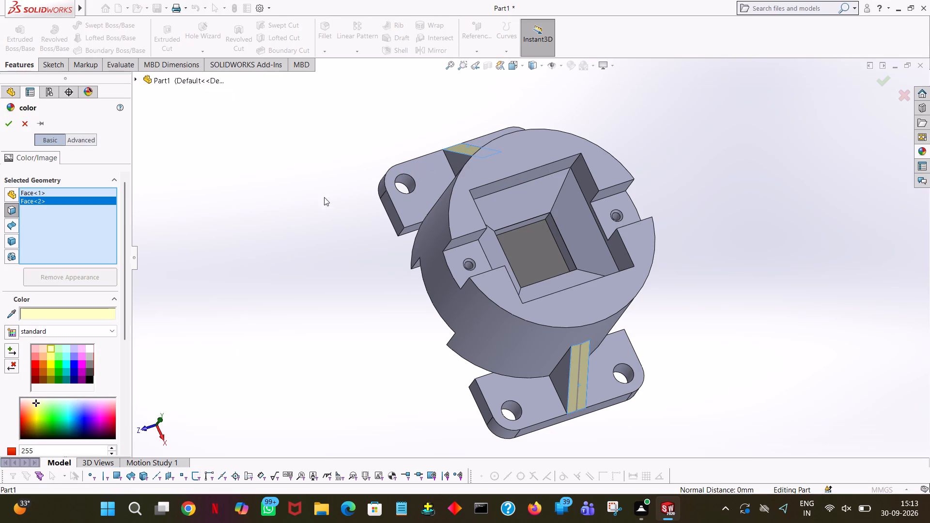
pyautogui.moveTo(285, 220); pyautogui.dragTo(254, 241, button='middle')
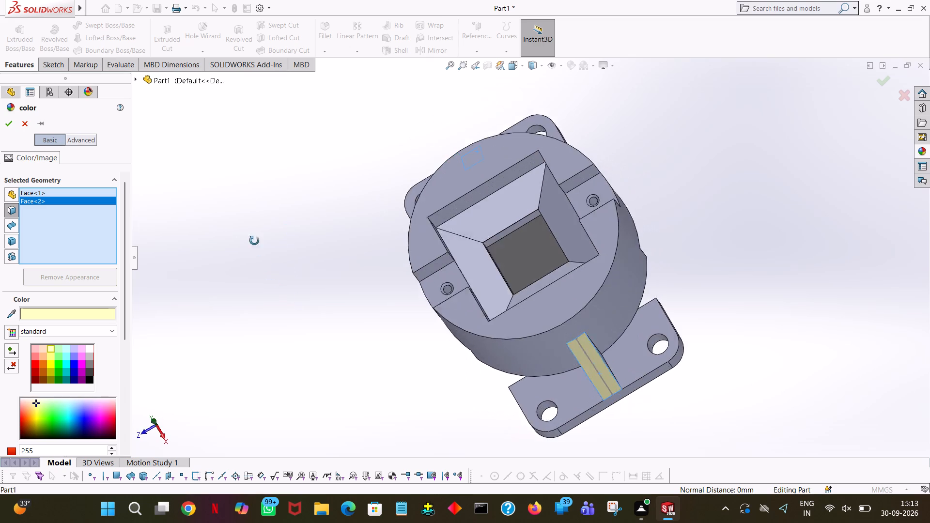
pyautogui.moveTo(254, 241); pyautogui.dragTo(273, 201, button='middle')
pyautogui.click(1, 123)
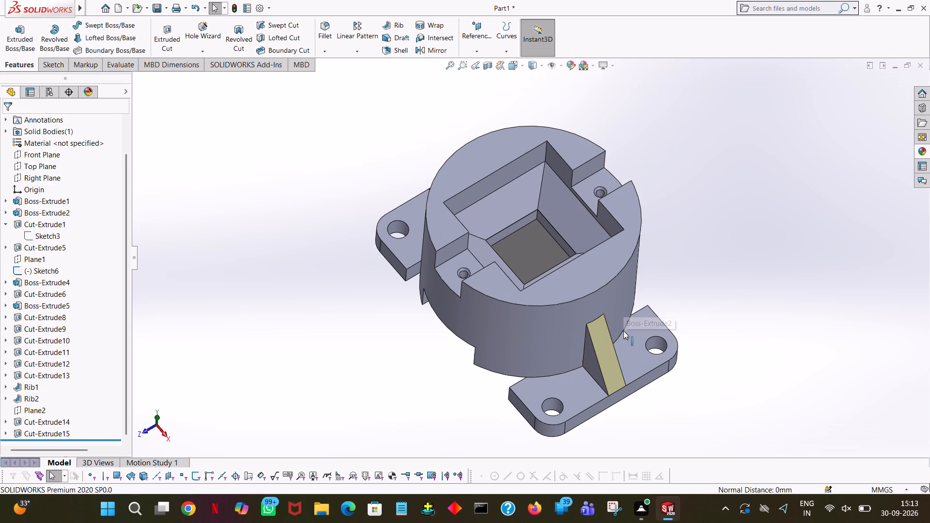
# Apply a dark red colour to the outer cylindrical face of the housing body.
pyautogui.click(537, 314)
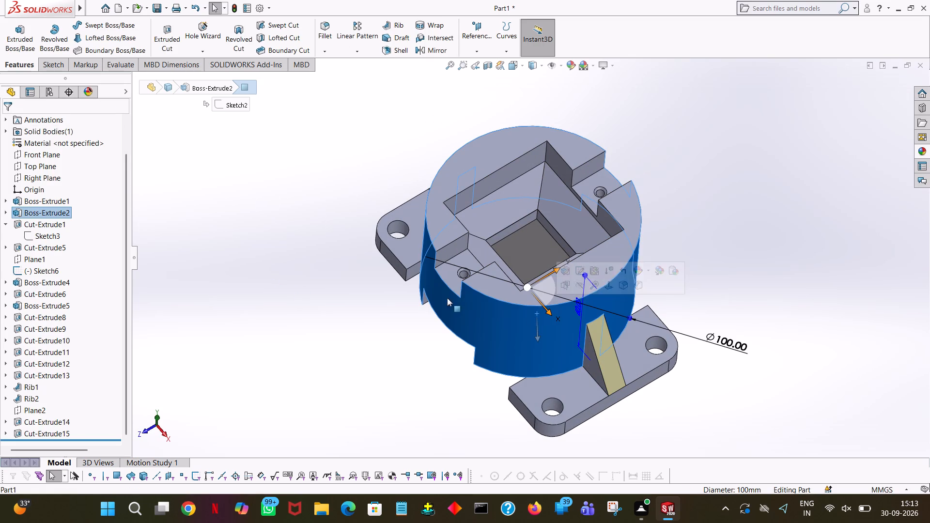
pyautogui.click(614, 300)
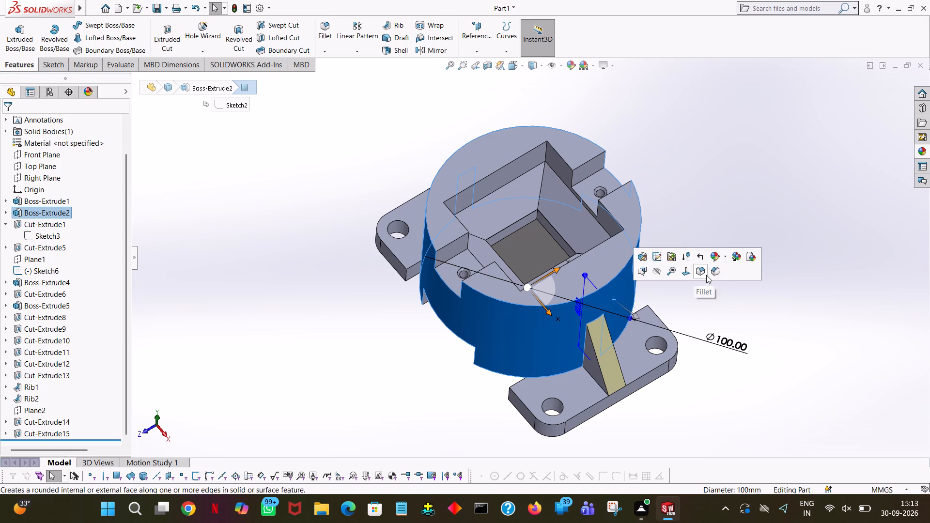
pyautogui.click(712, 257)
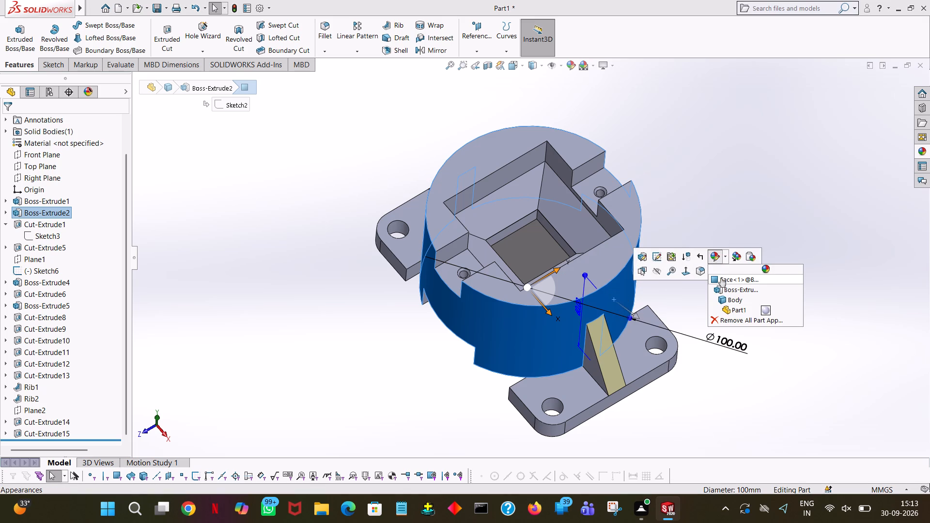
pyautogui.click(721, 278)
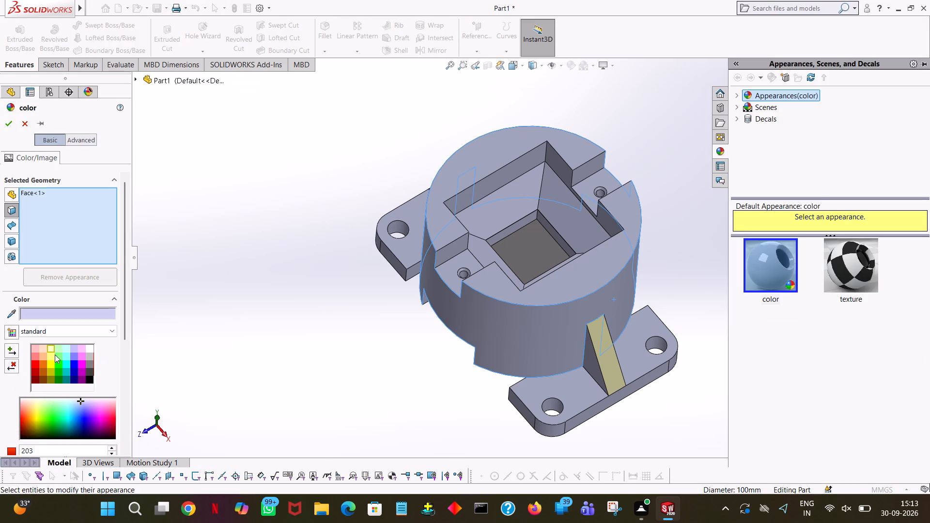
pyautogui.click(35, 369)
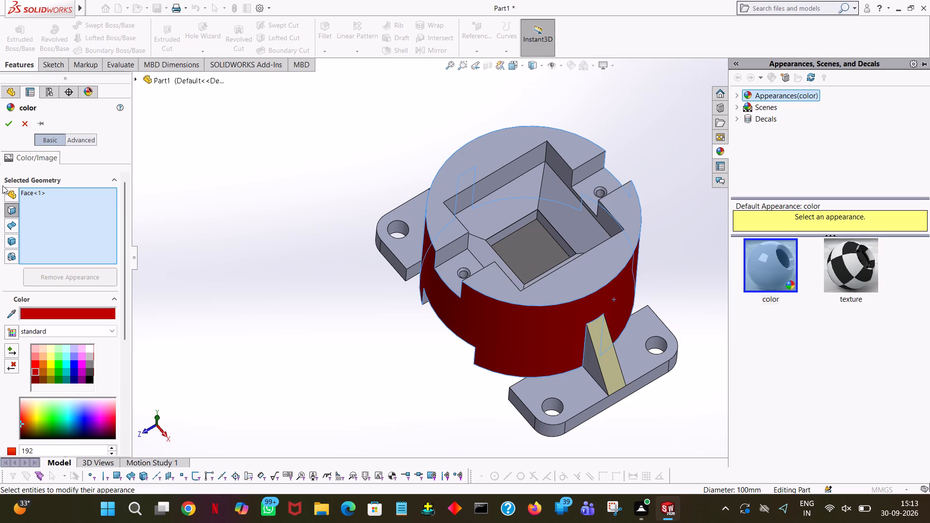
pyautogui.click(6, 123)
pyautogui.click(267, 346)
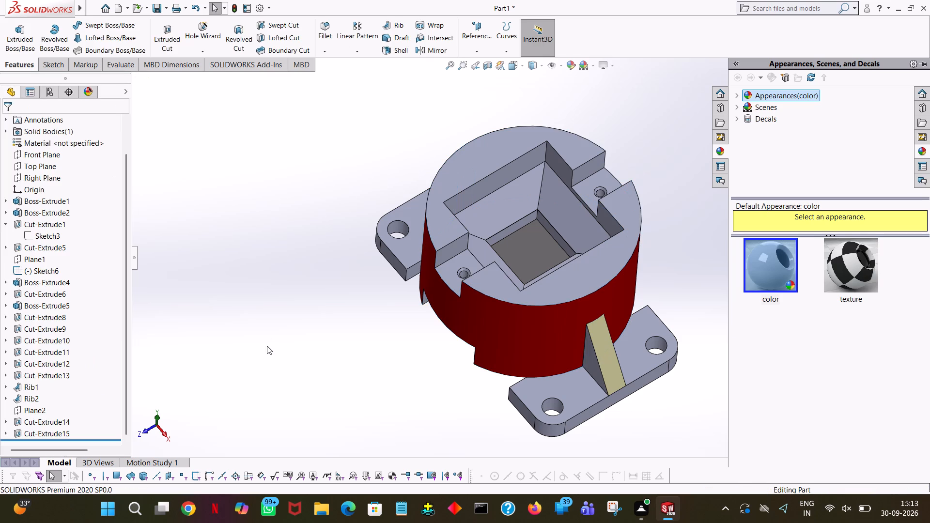
# Apply an orange colour to the four triangular side faces of the two ribs.
pyautogui.moveTo(404, 365); pyautogui.dragTo(481, 272, button='middle')
pyautogui.moveTo(528, 403); pyautogui.dragTo(534, 416, button='middle')
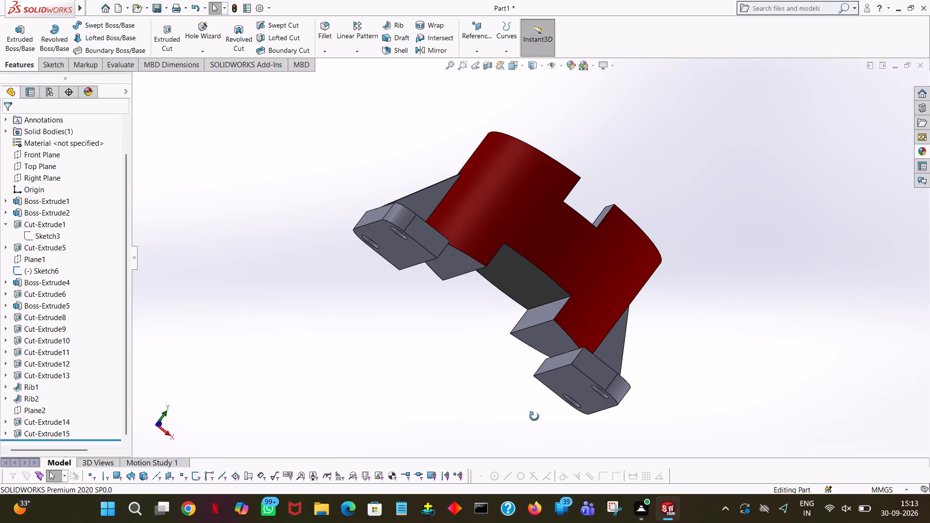
pyautogui.moveTo(534, 416); pyautogui.dragTo(544, 445, button='middle')
pyautogui.moveTo(443, 137); pyautogui.dragTo(438, 157, button='middle')
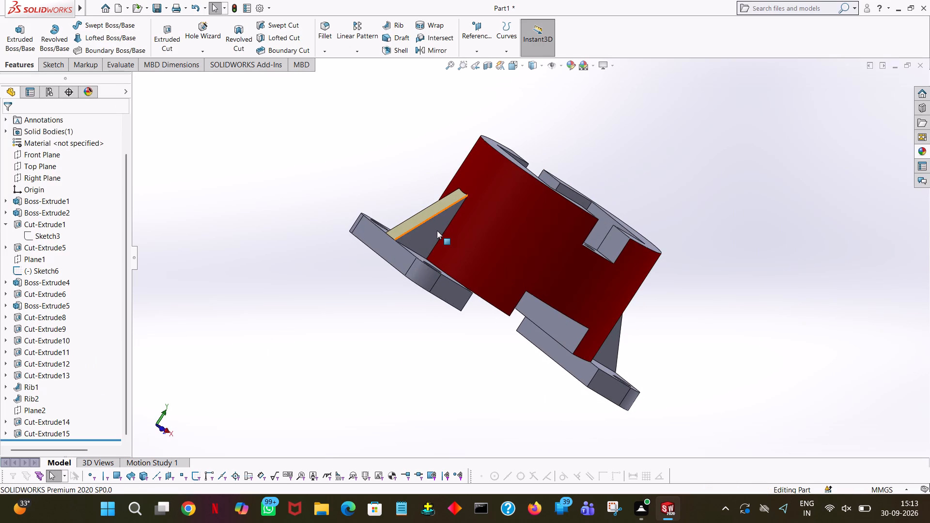
pyautogui.click(437, 231)
pyautogui.click(539, 190)
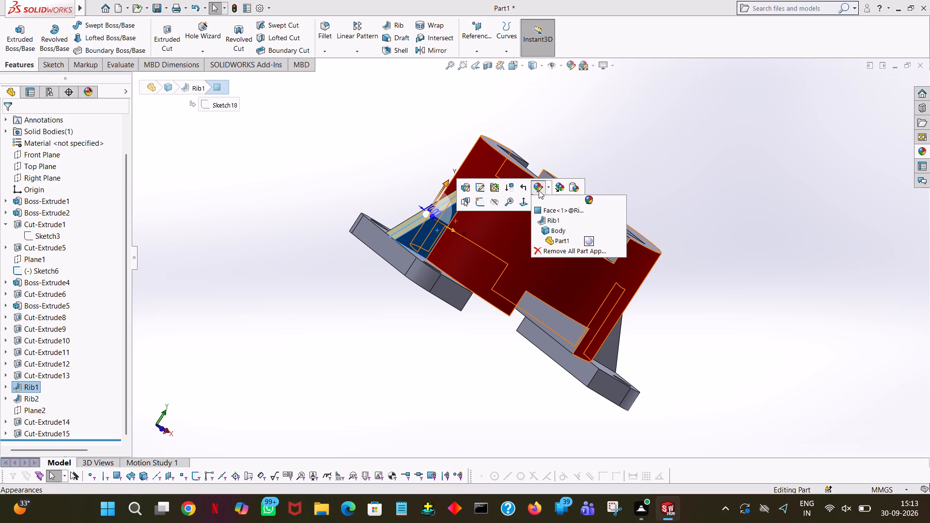
pyautogui.click(545, 205)
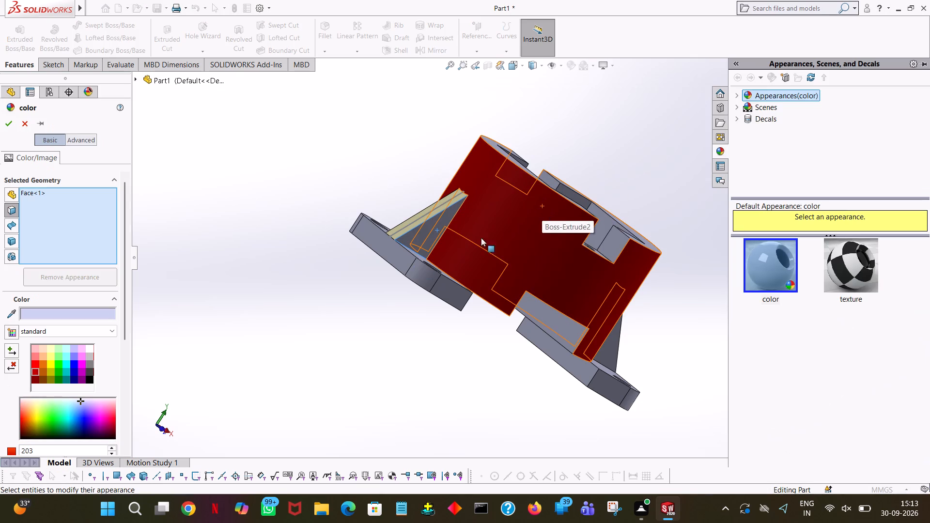
pyautogui.click(42, 361)
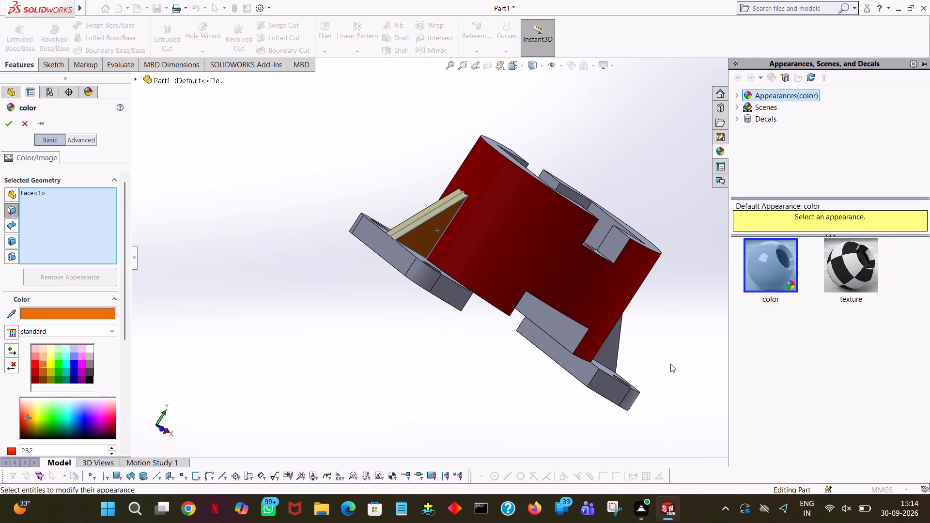
pyautogui.click(608, 360)
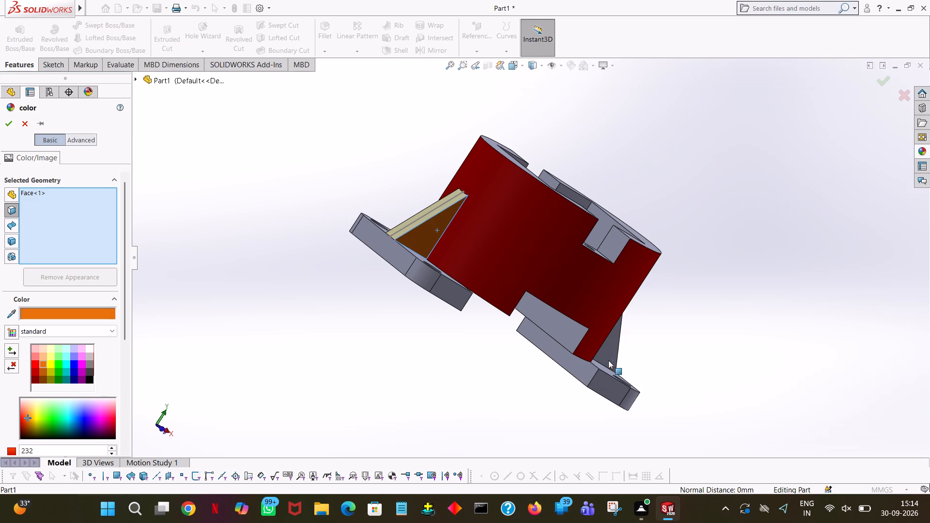
pyautogui.moveTo(649, 345); pyautogui.dragTo(748, 363, button='middle')
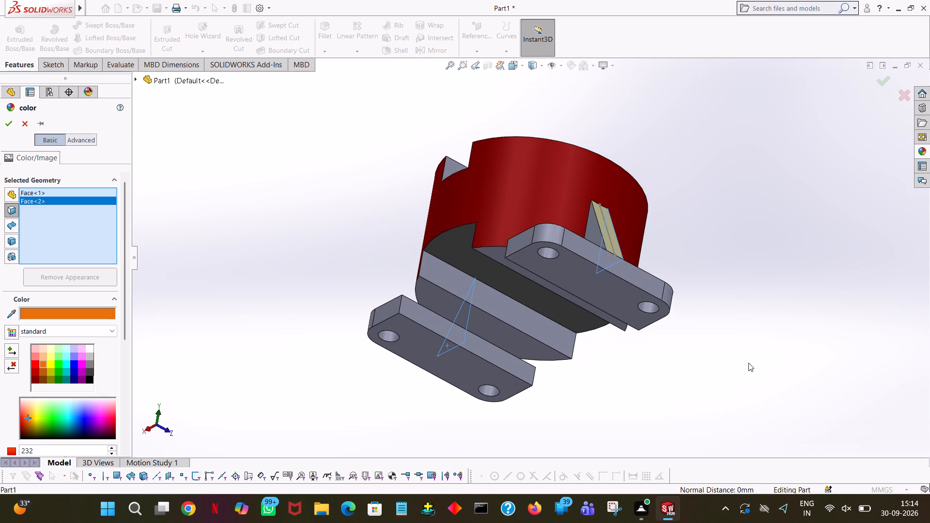
pyautogui.moveTo(786, 416); pyautogui.dragTo(876, 470, button='middle')
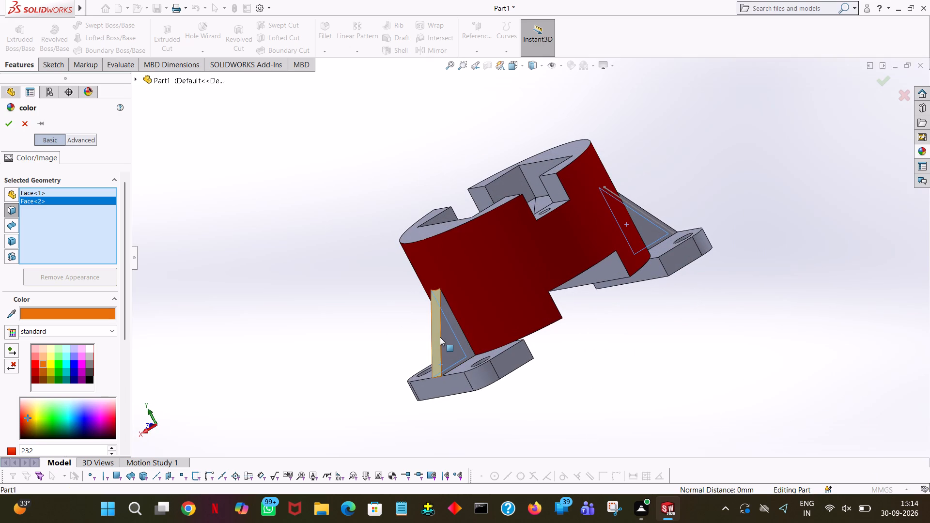
pyautogui.click(440, 337)
pyautogui.click(440, 337)
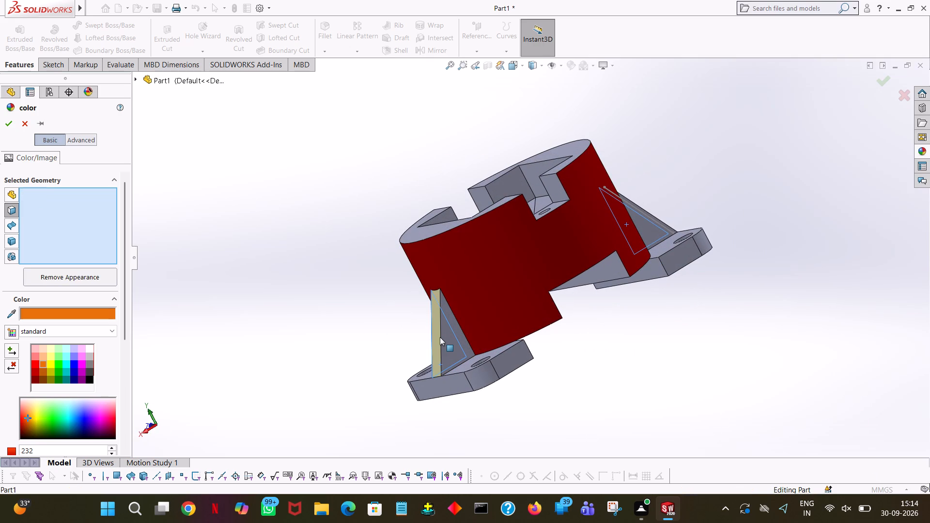
pyautogui.click(461, 354)
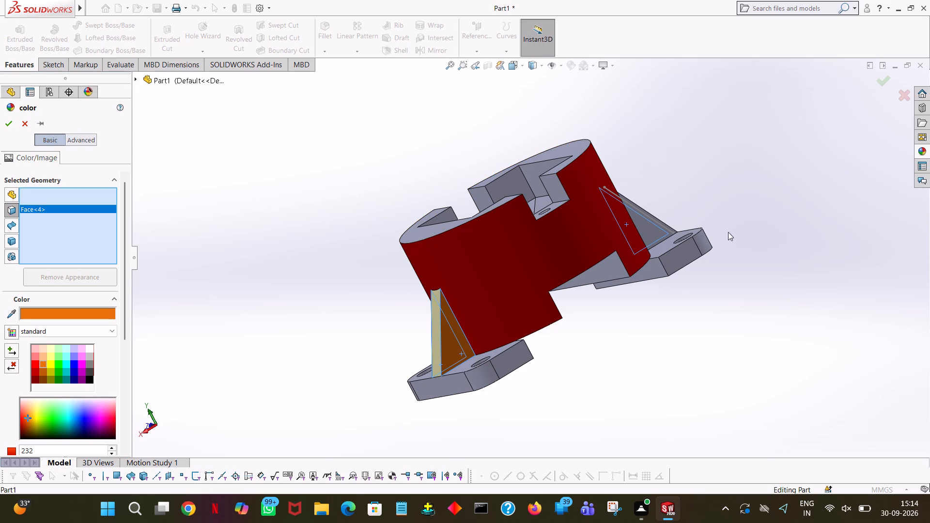
pyautogui.click(647, 220)
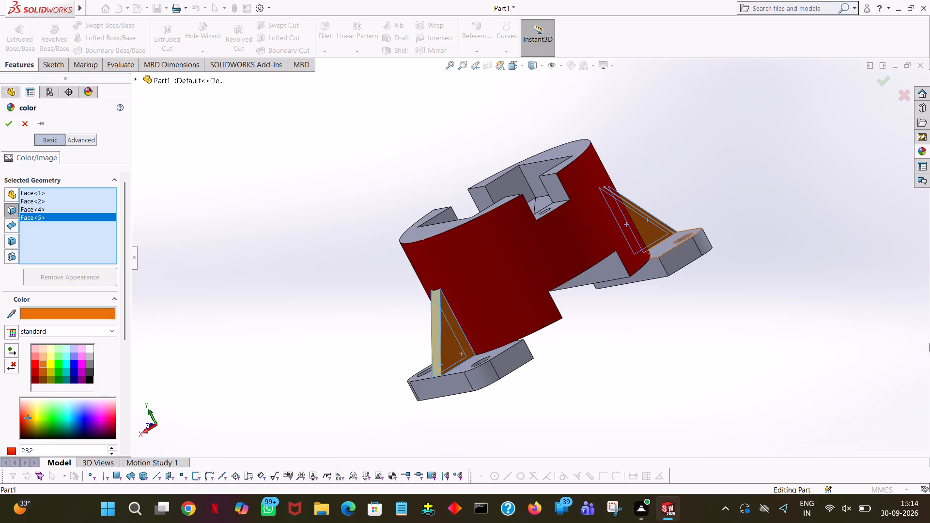
pyautogui.click(4, 122)
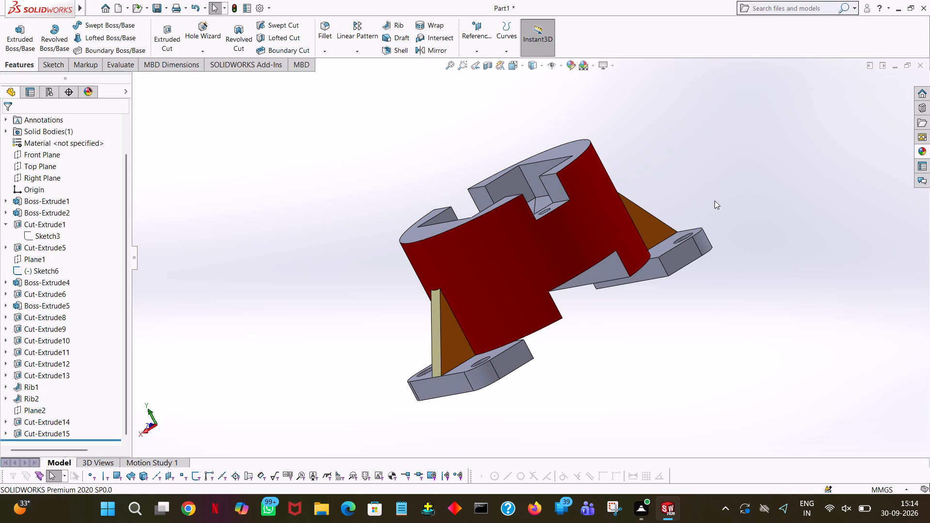
# Apply a teal colour to the four top faces of the mounting feet, on both sides of each rib.
pyautogui.moveTo(706, 205); pyautogui.dragTo(530, 236, button='middle')
pyautogui.moveTo(434, 239); pyautogui.dragTo(393, 261, button='middle')
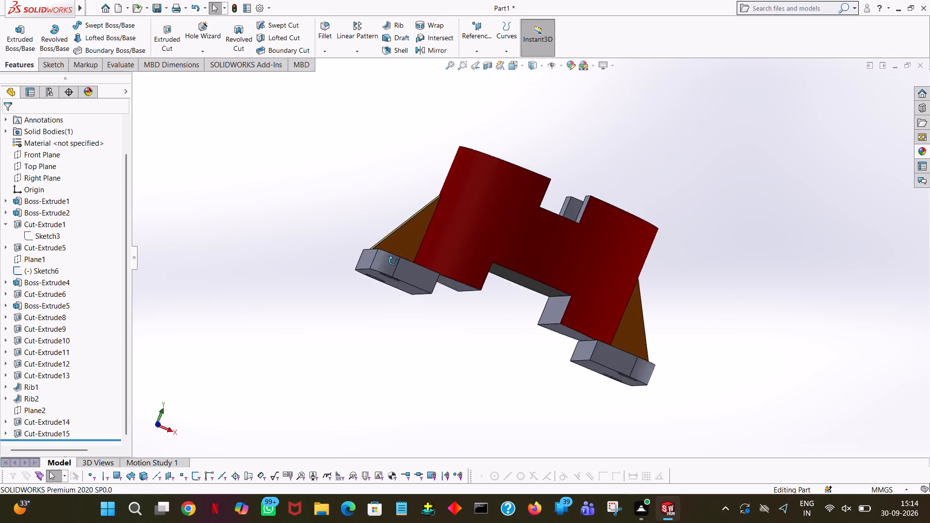
pyautogui.moveTo(393, 261); pyautogui.dragTo(343, 315, button='middle')
pyautogui.moveTo(366, 289); pyautogui.dragTo(343, 315, button='right')
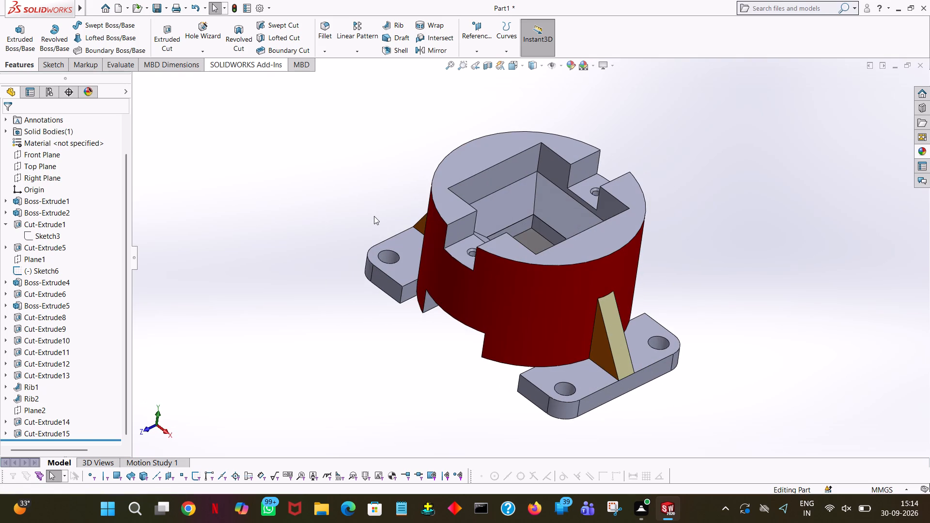
pyautogui.moveTo(368, 200); pyautogui.dragTo(363, 340, button='middle')
pyautogui.click(432, 168)
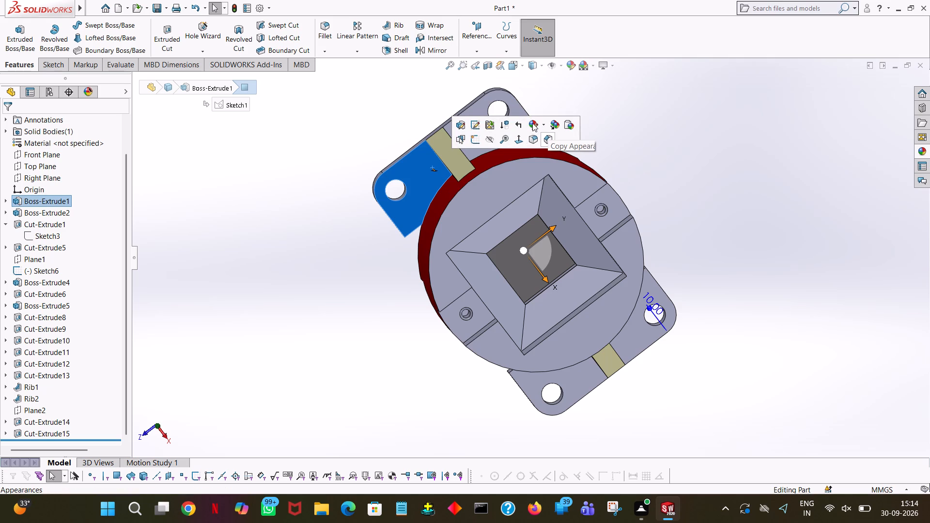
pyautogui.click(532, 123)
pyautogui.click(548, 146)
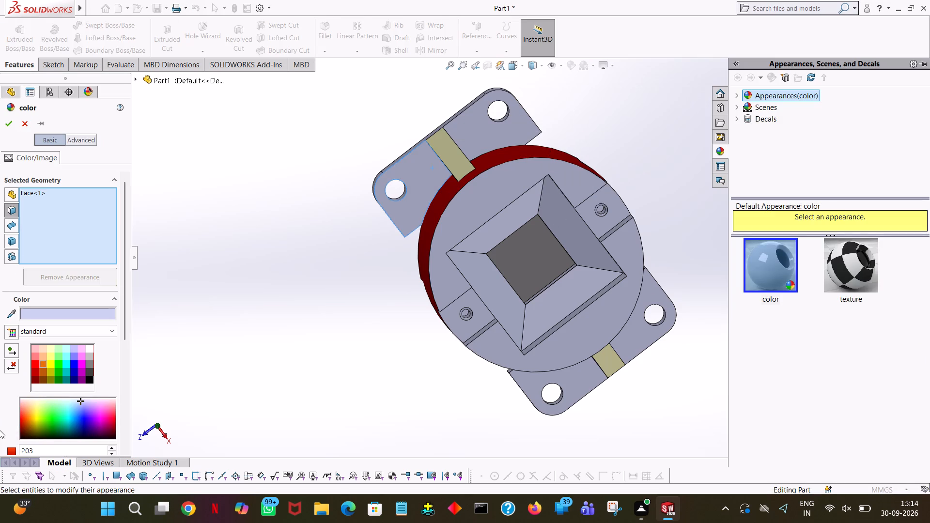
pyautogui.click(66, 371)
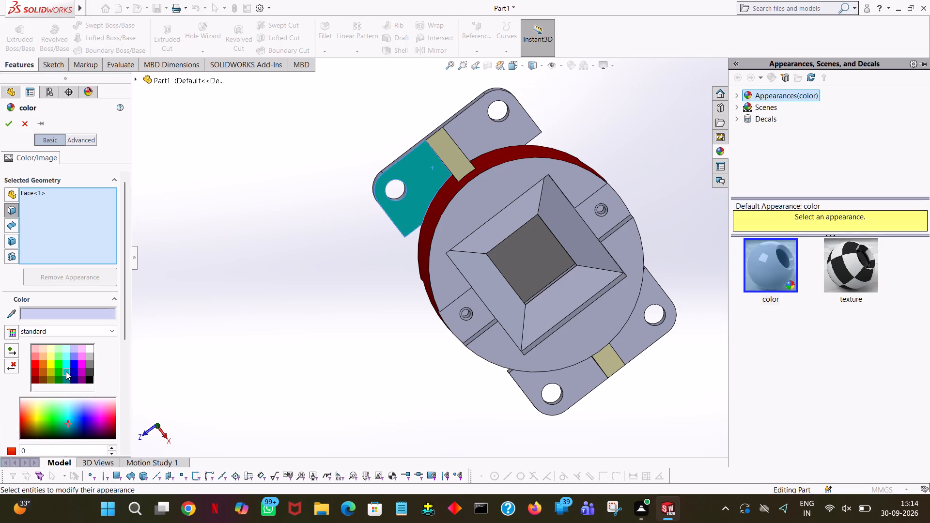
pyautogui.click(494, 132)
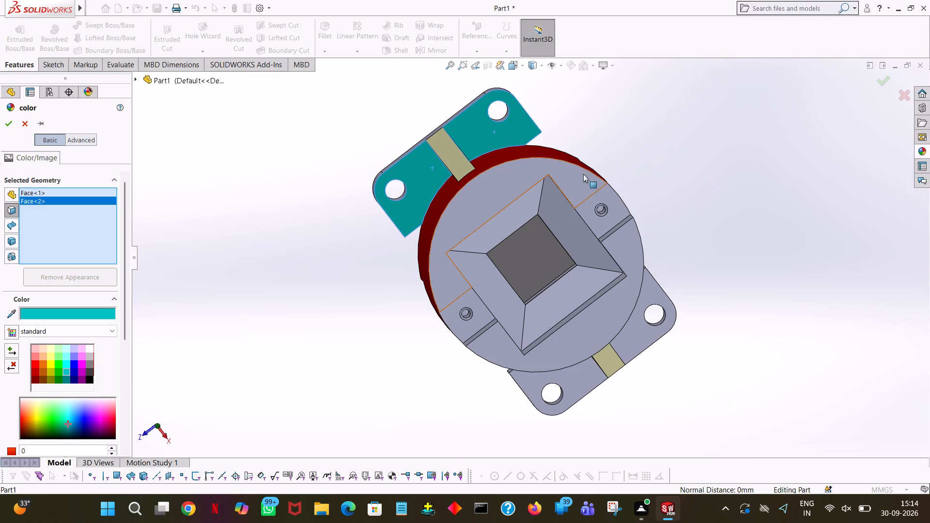
pyautogui.click(669, 299)
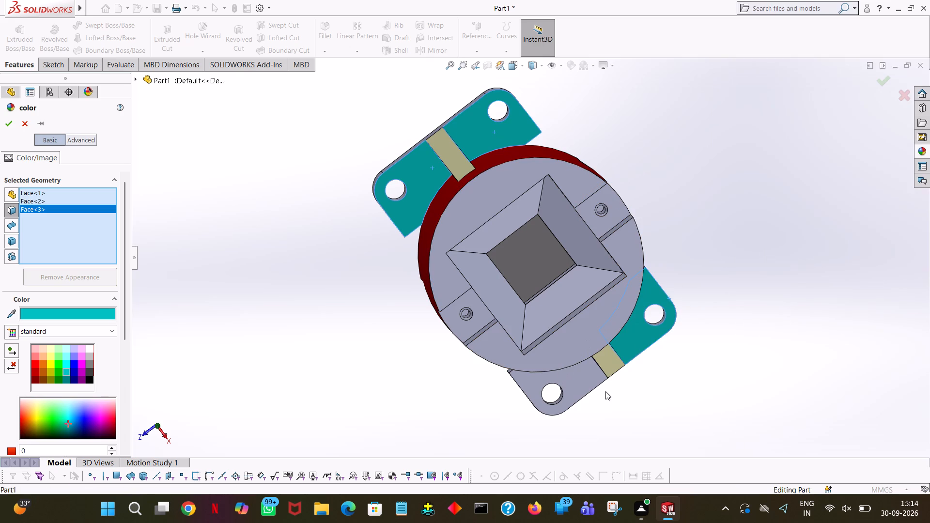
pyautogui.click(586, 386)
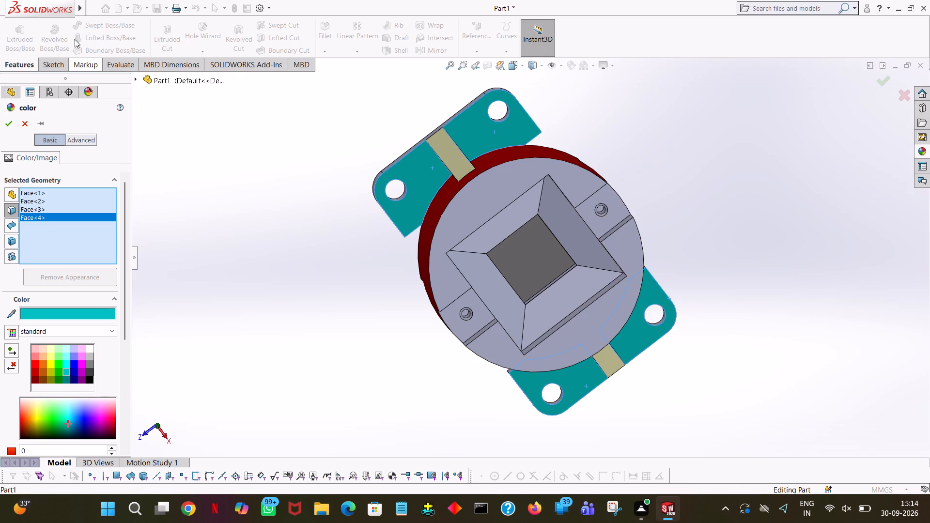
pyautogui.click(12, 127)
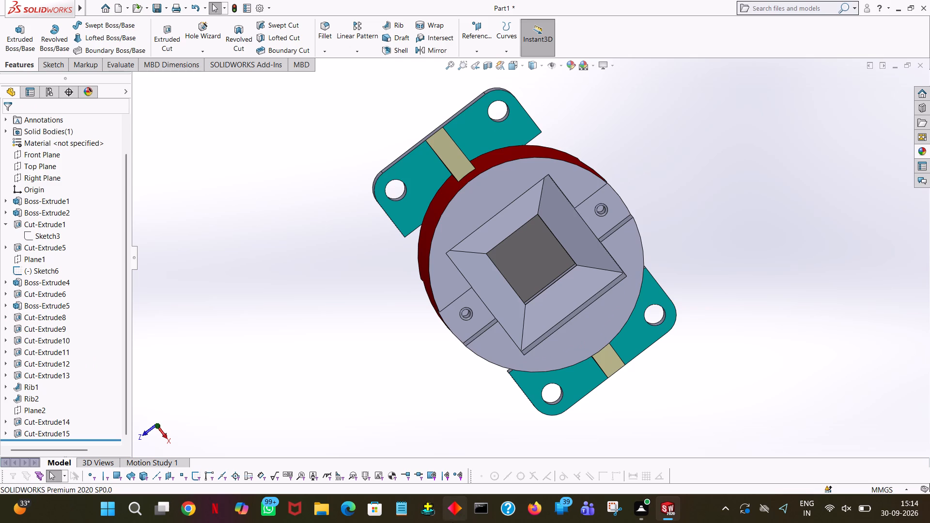
# Apply a bright green colour to the two top rim faces of the cylindrical body around the square pocket.
pyautogui.moveTo(476, 507); pyautogui.dragTo(449, 430, button='middle')
pyautogui.moveTo(449, 429); pyautogui.dragTo(474, 274, button='middle')
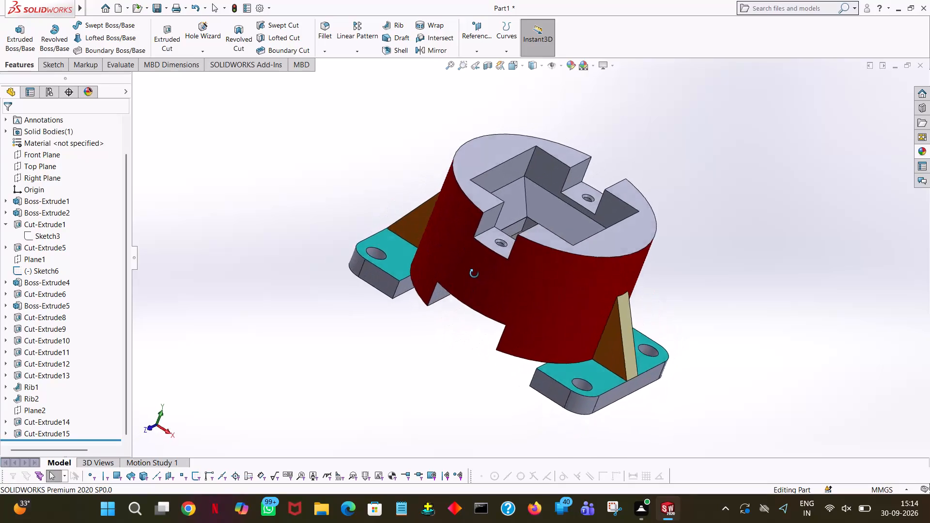
pyautogui.moveTo(474, 274); pyautogui.dragTo(481, 340, button='middle')
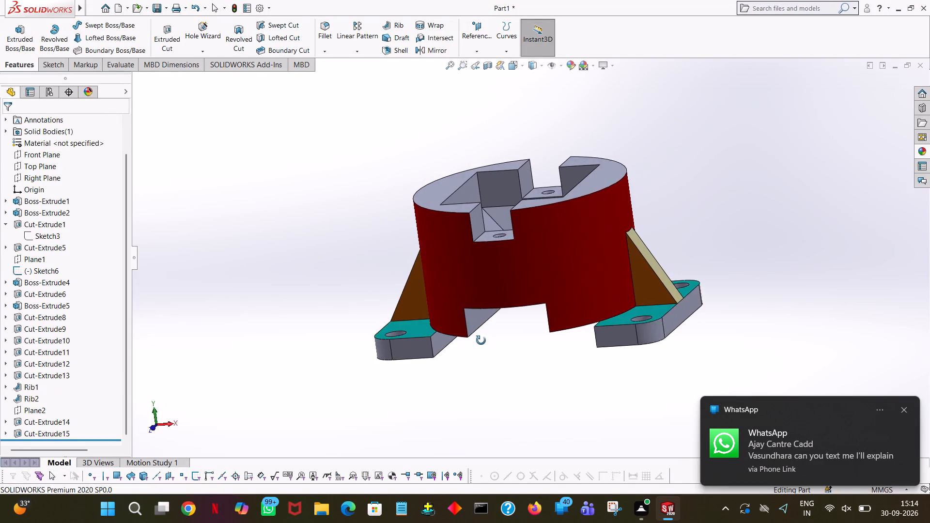
pyautogui.moveTo(481, 340); pyautogui.dragTo(299, 353, button='middle')
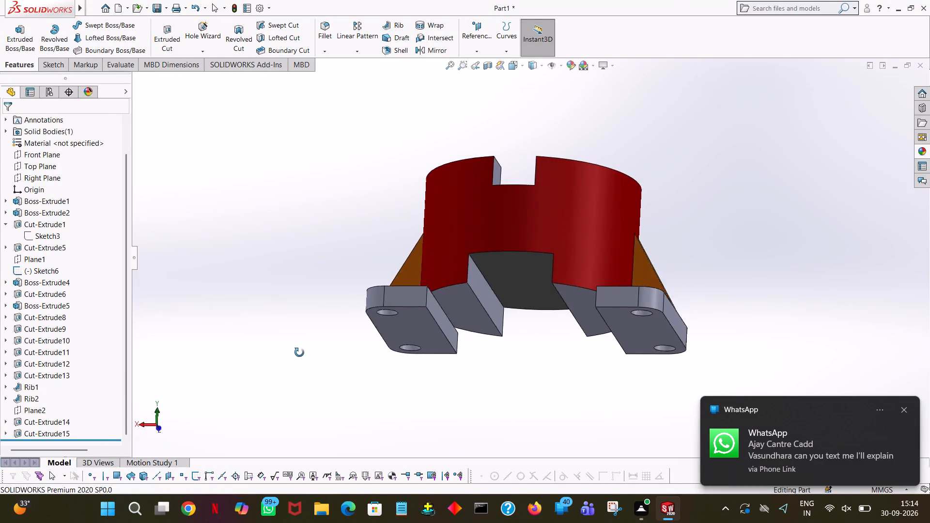
pyautogui.moveTo(299, 353); pyautogui.dragTo(261, 356, button='middle')
pyautogui.moveTo(233, 369); pyautogui.dragTo(152, 408, button='middle')
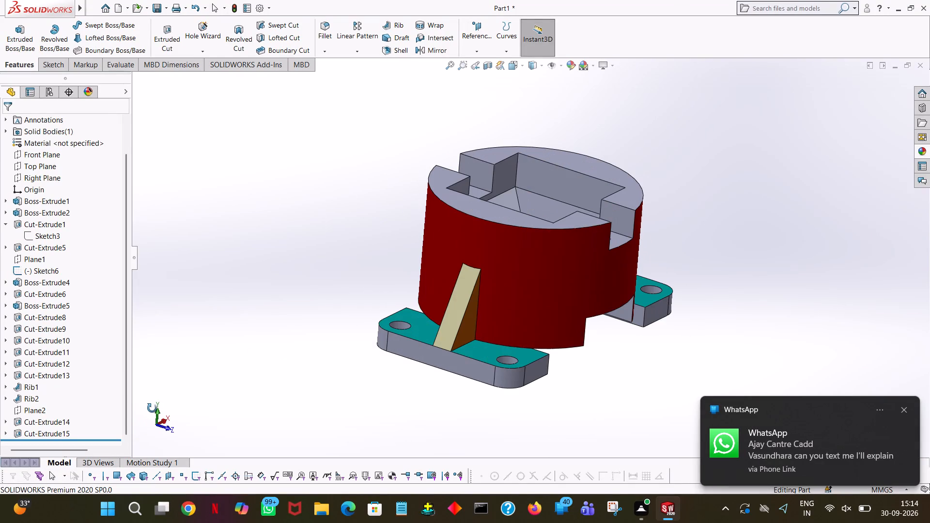
pyautogui.moveTo(152, 408); pyautogui.dragTo(152, 409, button='middle')
pyautogui.moveTo(825, 241); pyautogui.dragTo(749, 292, button='middle')
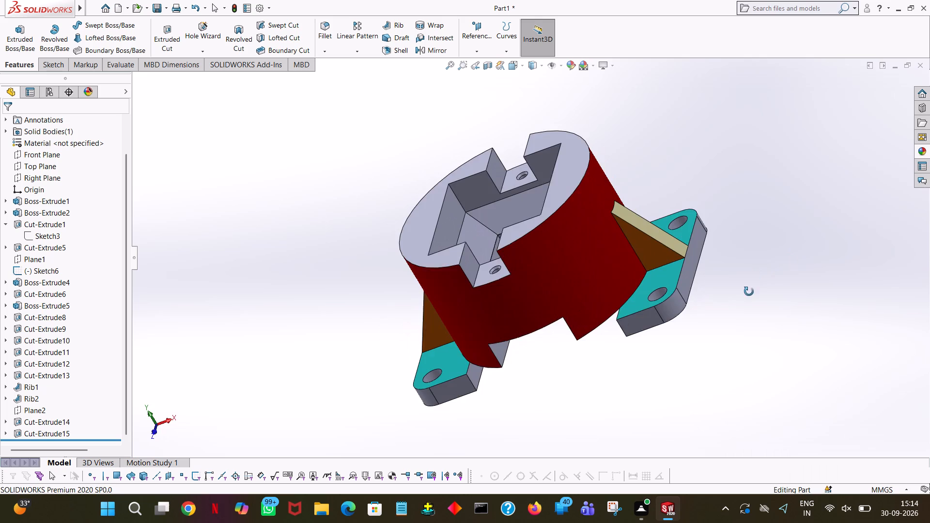
pyautogui.moveTo(749, 292); pyautogui.dragTo(748, 421, button='middle')
pyautogui.rightClick(748, 418)
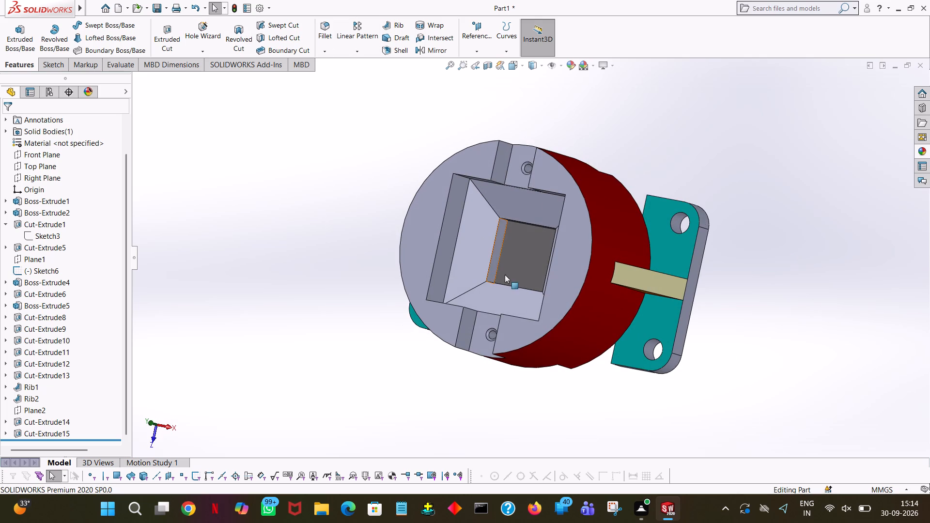
pyautogui.click(448, 168)
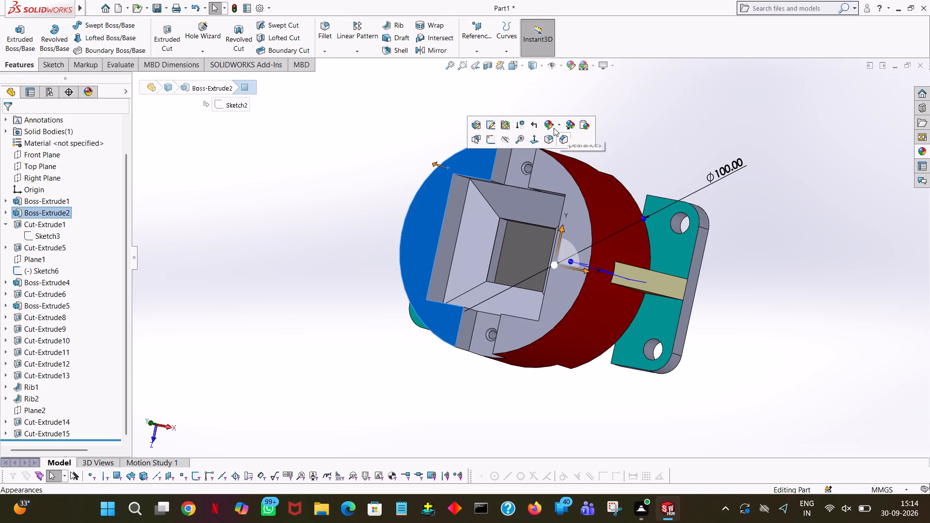
pyautogui.click(554, 128)
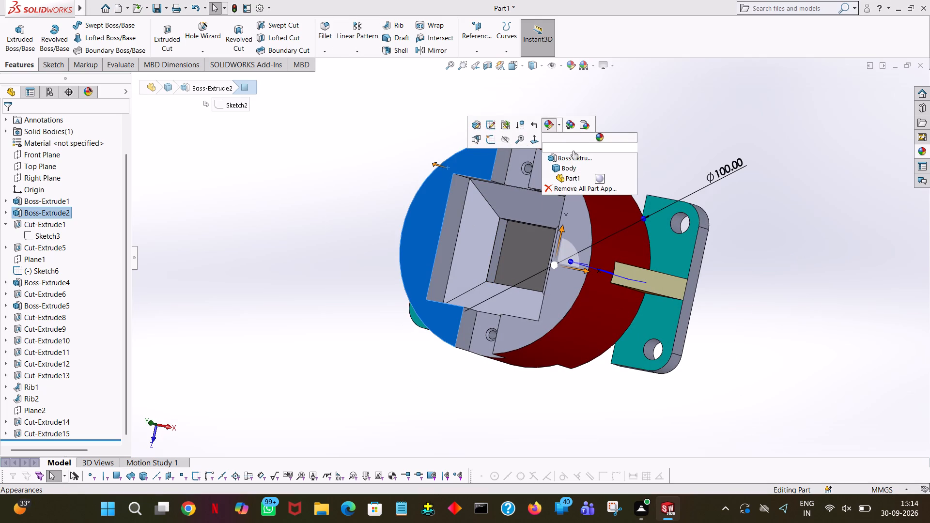
pyautogui.click(573, 151)
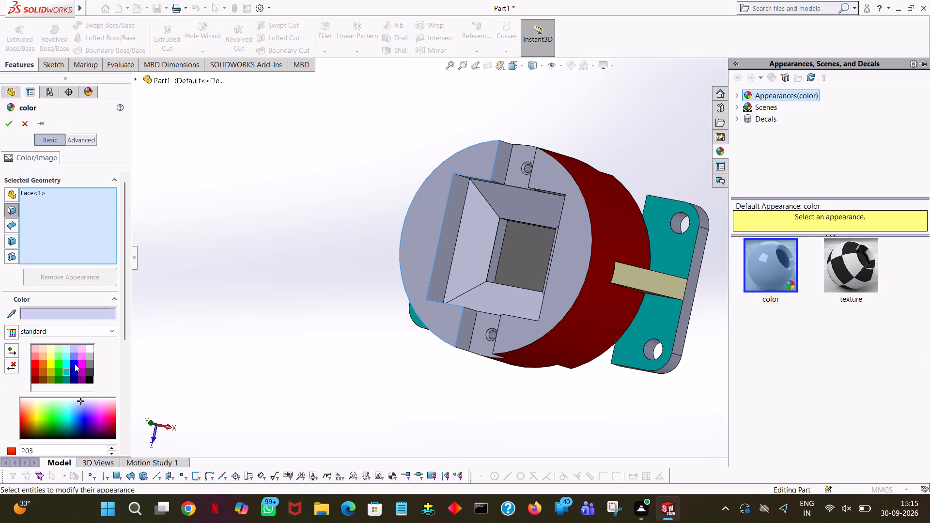
pyautogui.click(61, 360)
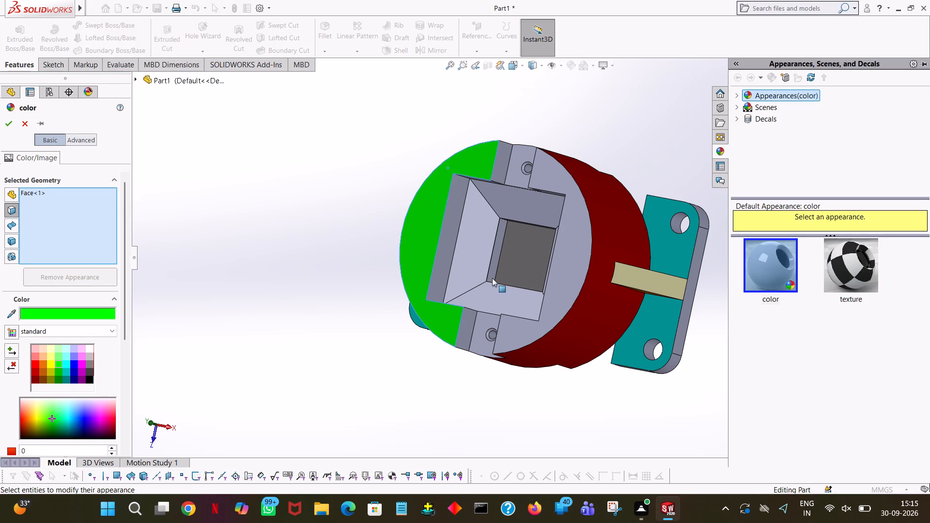
pyautogui.click(575, 220)
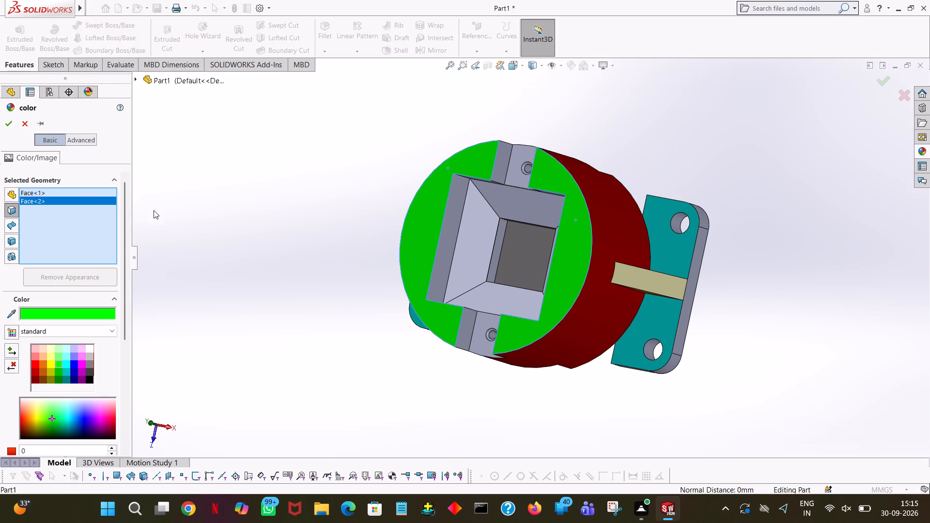
pyautogui.click(8, 119)
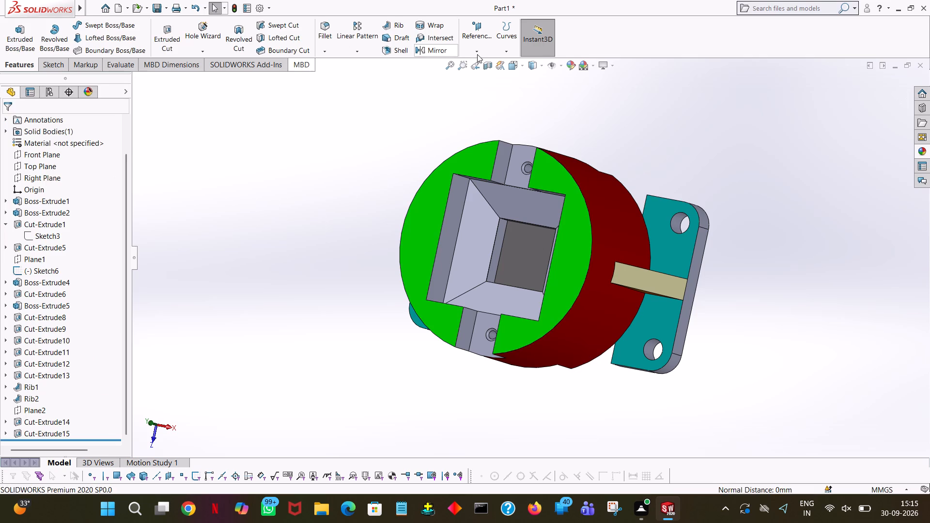
# Apply a light red colour to the two opposite vertical walls at the top of the square pocket.
pyautogui.click(454, 209)
pyautogui.click(557, 168)
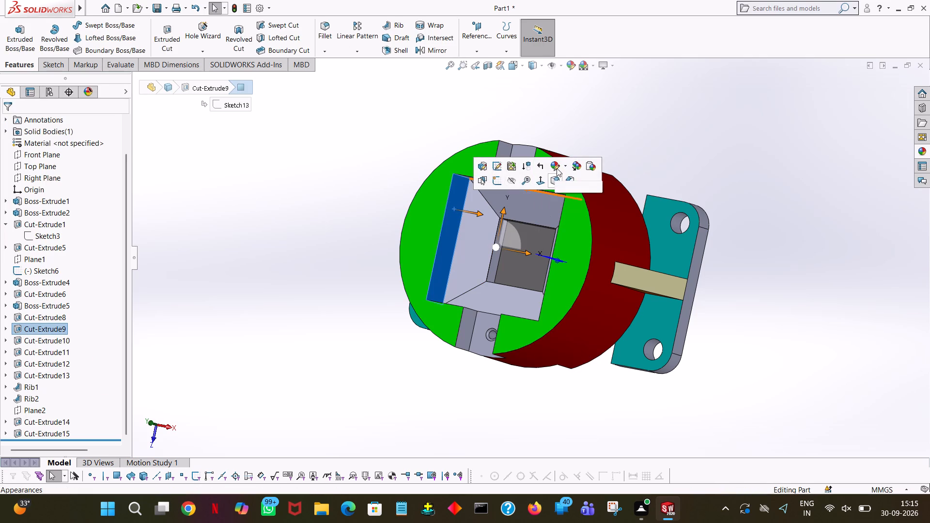
pyautogui.click(561, 186)
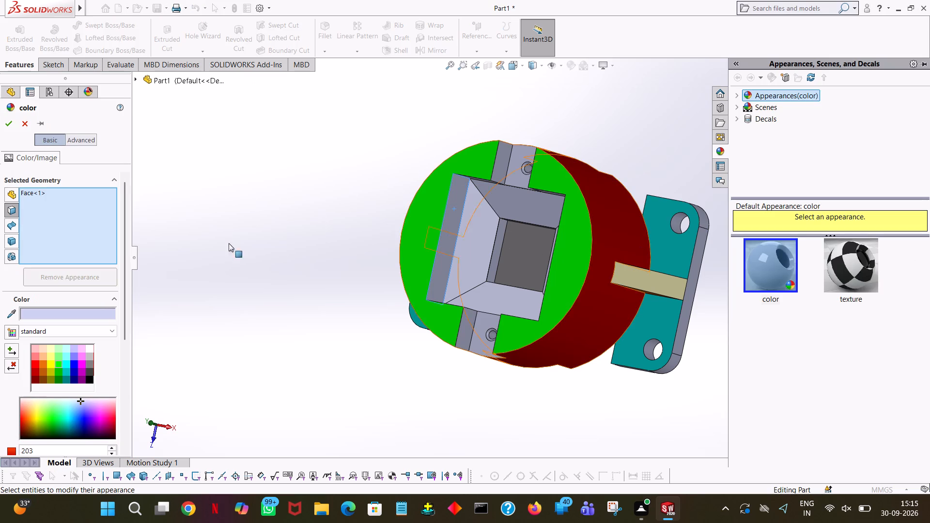
pyautogui.click(40, 369)
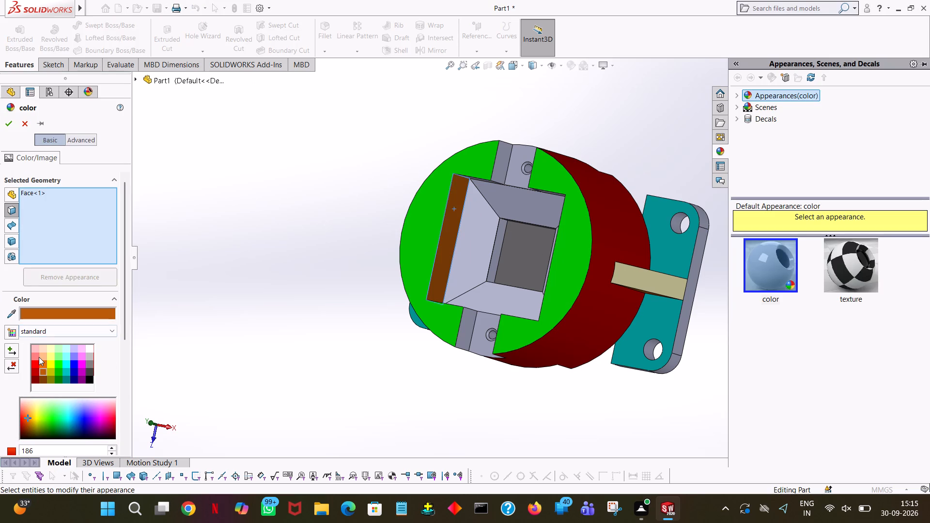
pyautogui.click(39, 357)
pyautogui.moveTo(406, 171); pyautogui.dragTo(449, 156, button='middle')
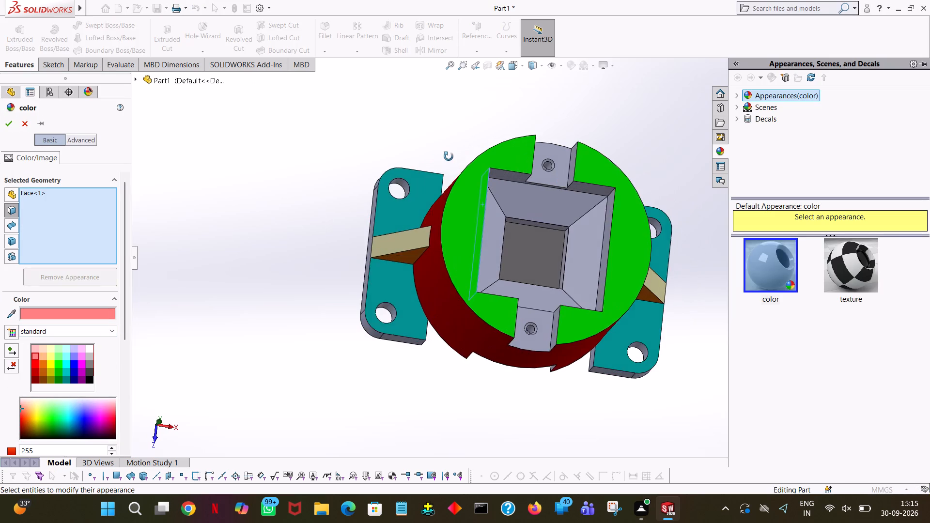
pyautogui.moveTo(449, 156); pyautogui.dragTo(422, 157, button='middle')
pyautogui.moveTo(584, 236); pyautogui.dragTo(585, 274, button='middle')
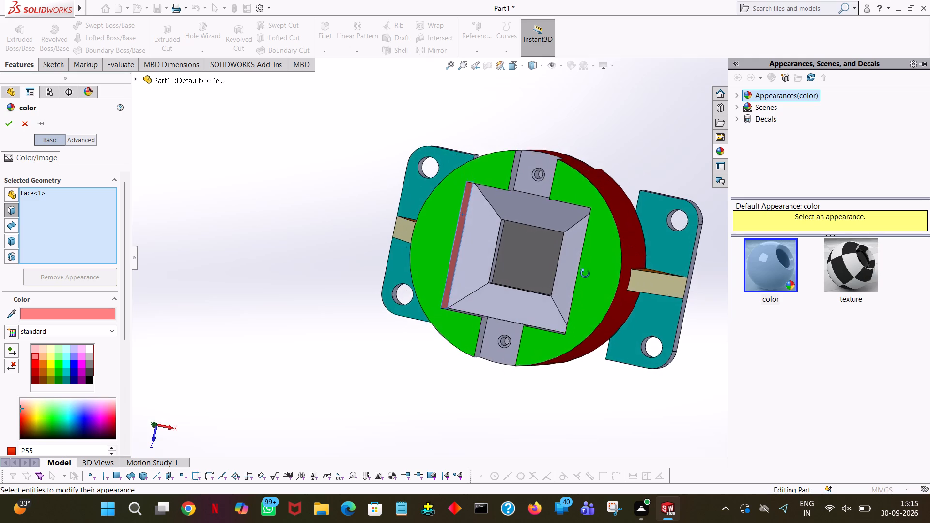
pyautogui.moveTo(585, 274); pyautogui.dragTo(639, 240, button='middle')
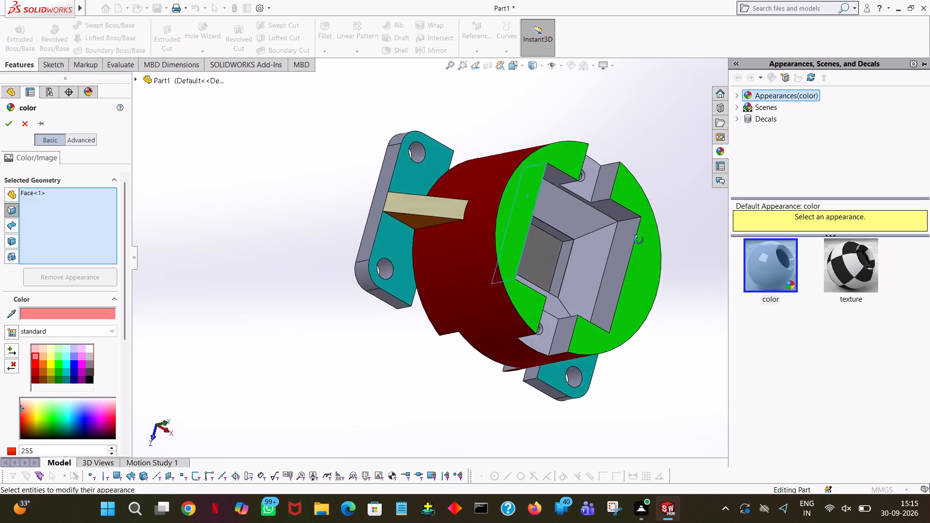
pyautogui.moveTo(639, 240); pyautogui.dragTo(585, 134, button='middle')
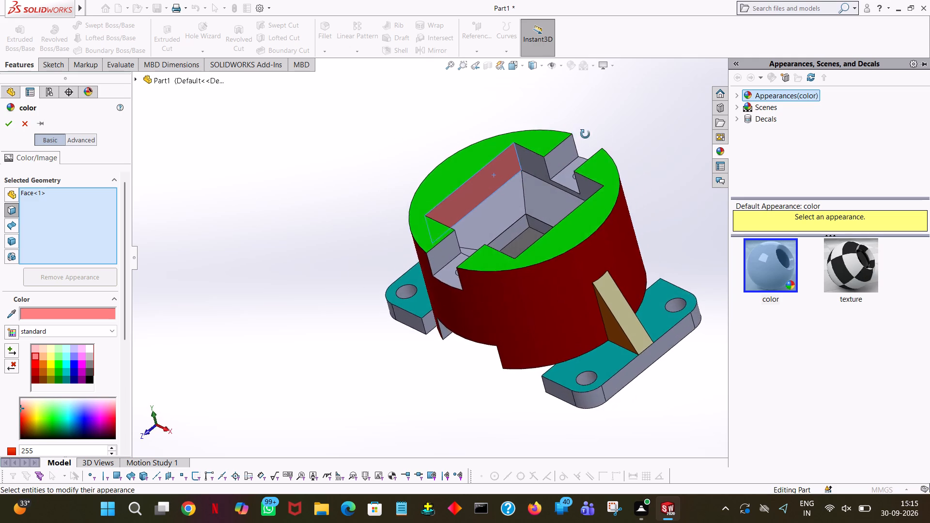
pyautogui.moveTo(585, 134); pyautogui.dragTo(660, 182, button='middle')
pyautogui.click(620, 227)
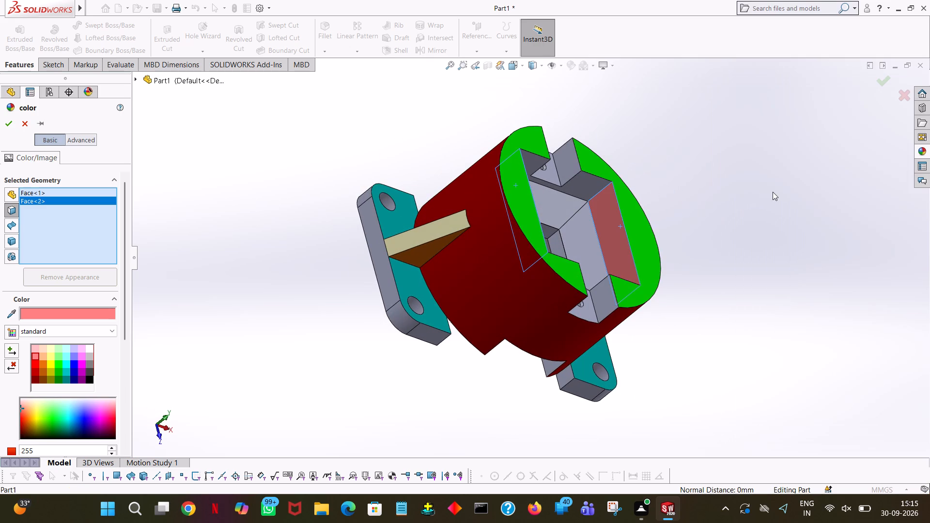
# Add the four walls of the smaller square recess at the pocket's bottom to the light red colouring.
pyautogui.moveTo(773, 192); pyautogui.dragTo(708, 234, button='middle')
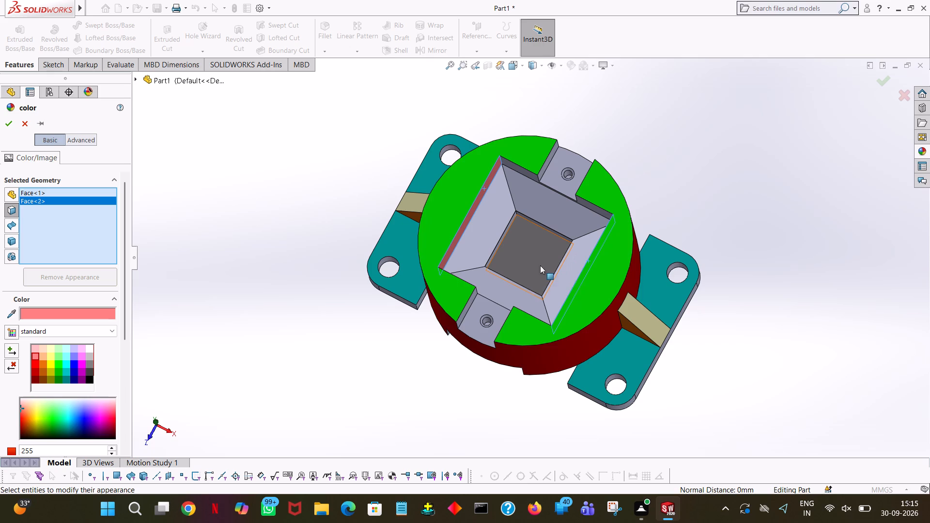
pyautogui.keyDown('ctrl'); pyautogui.scroll(-4, 446, 224); pyautogui.keyUp('ctrl')
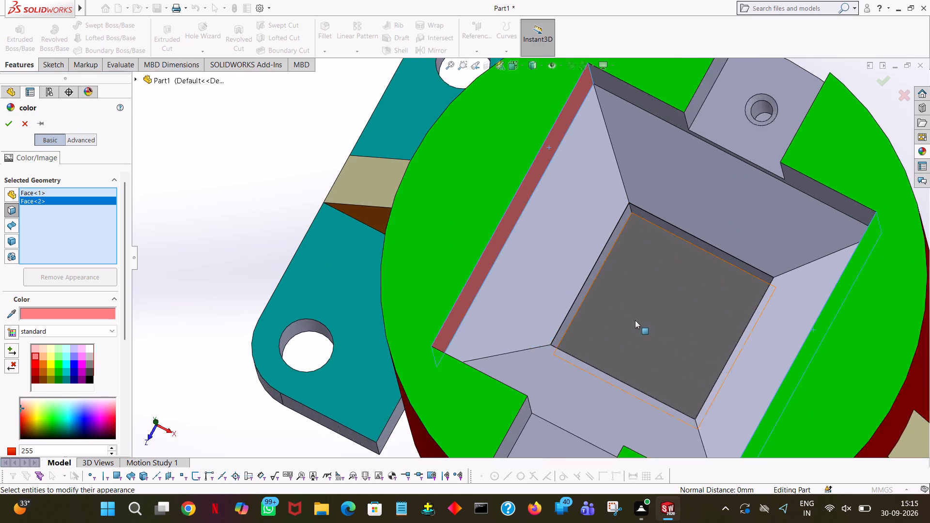
pyautogui.keyDown('ctrl'); pyautogui.scroll(-2, 635, 320); pyautogui.keyUp('ctrl')
pyautogui.keyDown('ctrl'); pyautogui.scroll(-2, 707, 229); pyautogui.keyUp('ctrl')
pyautogui.click(680, 224)
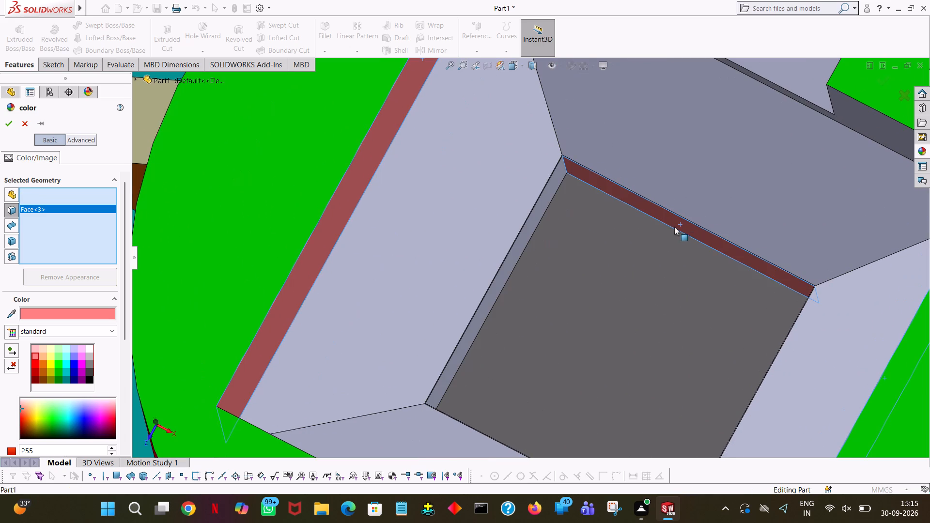
pyautogui.click(531, 222)
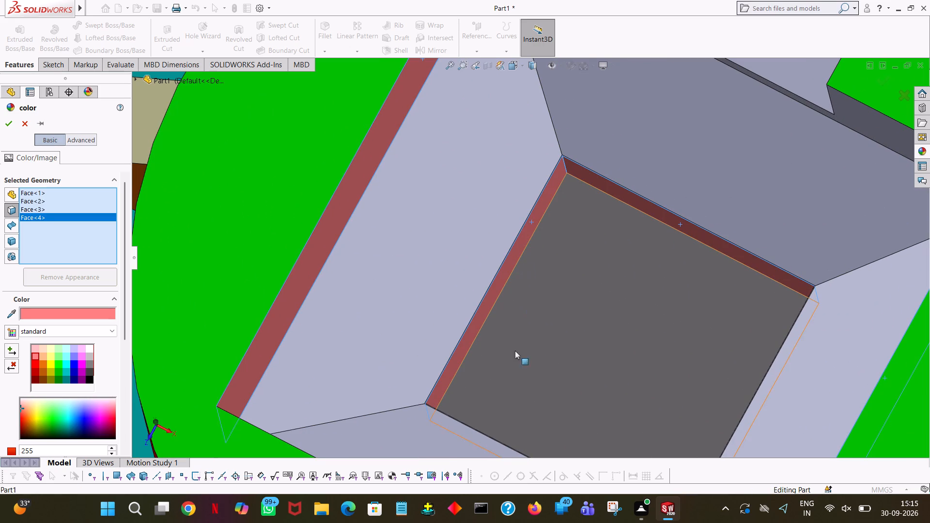
pyautogui.moveTo(548, 396); pyautogui.dragTo(525, 469, button='middle')
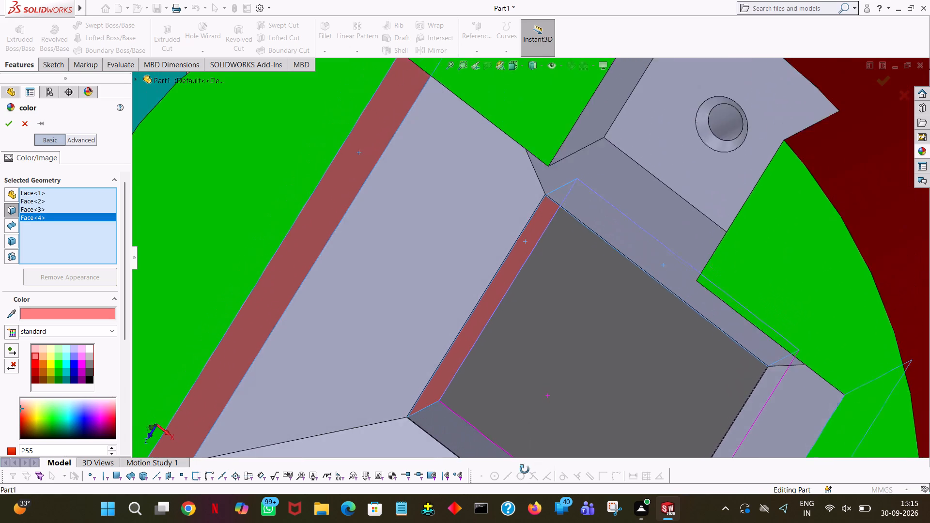
pyautogui.moveTo(525, 469); pyautogui.dragTo(573, 451, button='middle')
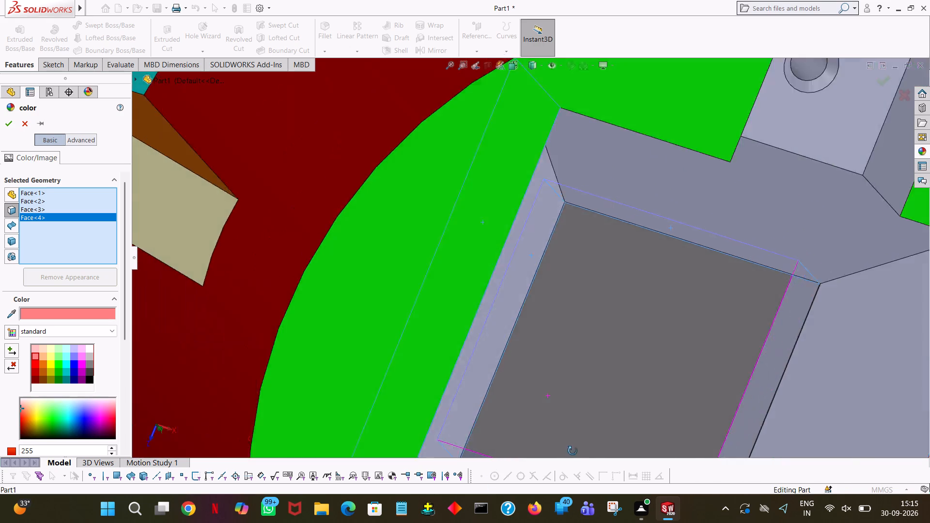
pyautogui.moveTo(573, 451); pyautogui.dragTo(609, 451, button='middle')
pyautogui.keyDown('ctrl'); pyautogui.scroll(-6, 612, 436); pyautogui.keyUp('ctrl')
pyautogui.keyDown('ctrl'); pyautogui.scroll(11, 618, 423); pyautogui.keyUp('ctrl')
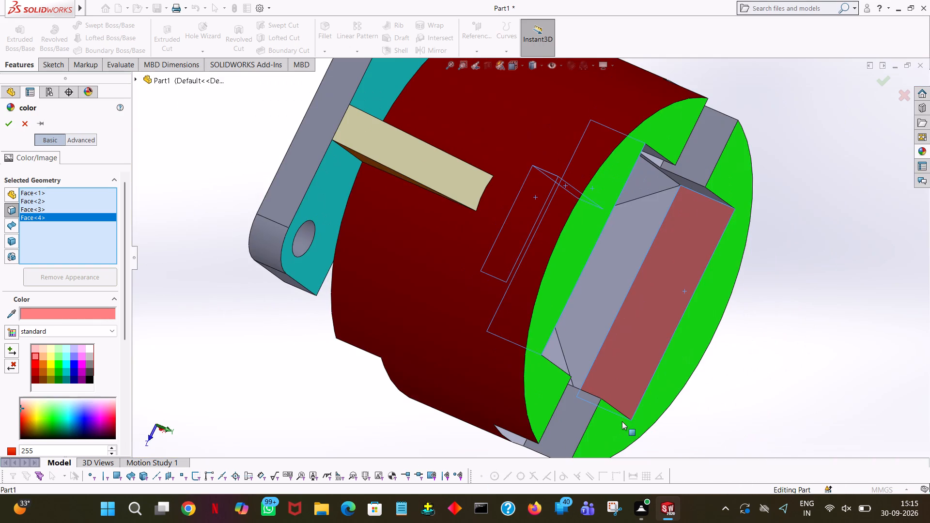
pyautogui.moveTo(631, 420); pyautogui.dragTo(528, 356, button='middle')
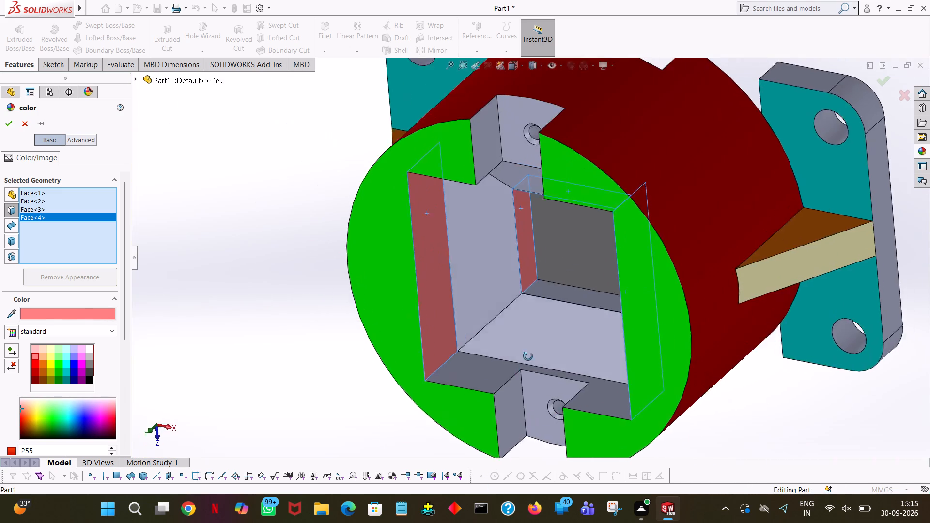
pyautogui.moveTo(528, 356); pyautogui.dragTo(601, 317, button='middle')
pyautogui.click(505, 325)
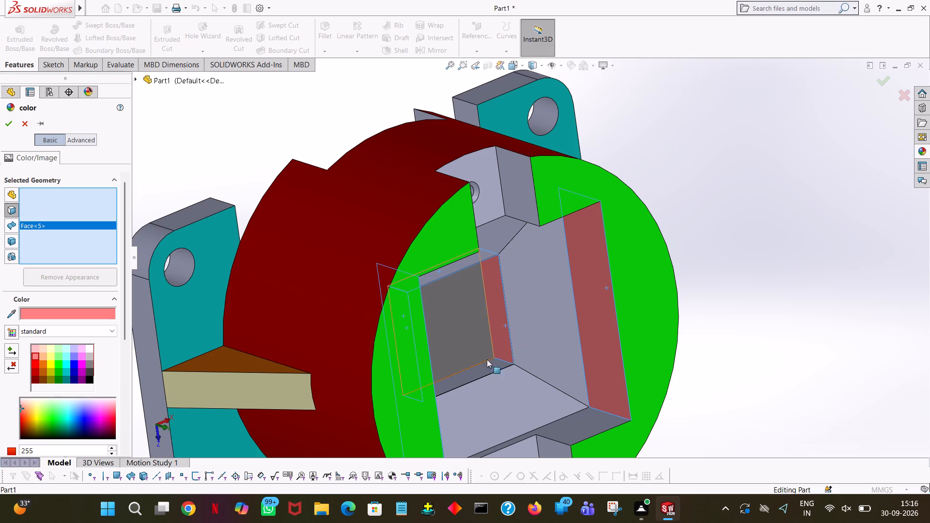
pyautogui.click(484, 370)
pyautogui.moveTo(758, 379); pyautogui.dragTo(686, 283, button='middle')
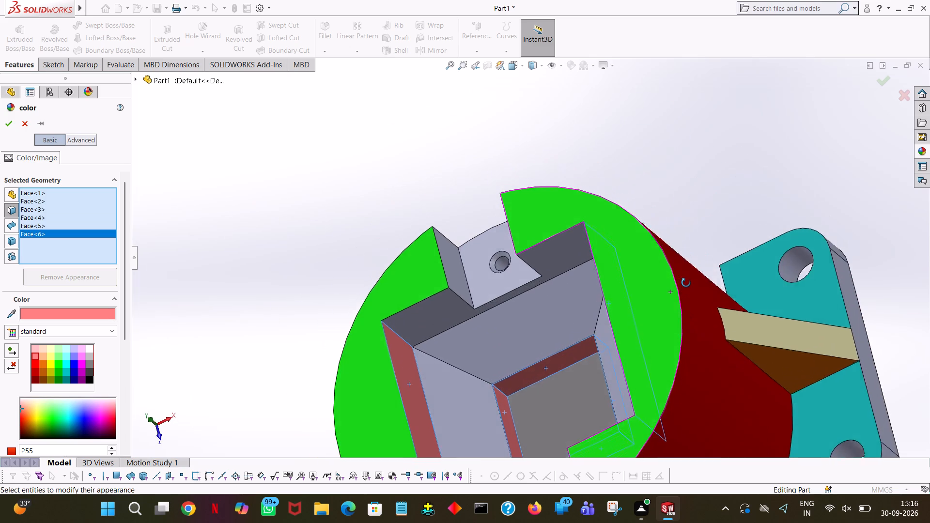
pyautogui.moveTo(686, 283); pyautogui.dragTo(681, 323, button='middle')
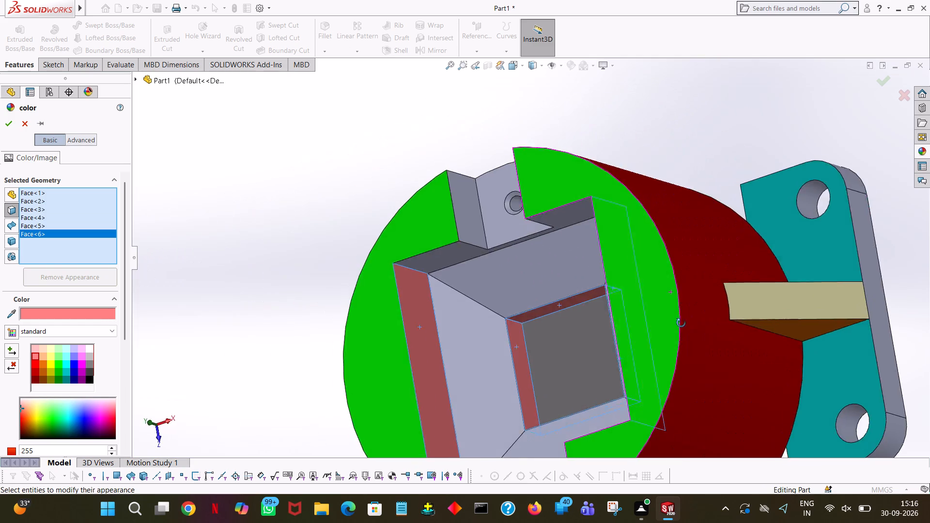
pyautogui.moveTo(681, 323); pyautogui.dragTo(677, 359, button='middle')
pyautogui.keyDown('ctrl'); pyautogui.scroll(-1, 677, 359); pyautogui.keyUp('ctrl')
pyautogui.keyDown('ctrl'); pyautogui.scroll(2, 677, 359); pyautogui.keyUp('ctrl')
pyautogui.keyDown('ctrl'); pyautogui.scroll(-2, 677, 359); pyautogui.keyUp('ctrl')
pyautogui.keyDown('ctrl'); pyautogui.scroll(2, 677, 359); pyautogui.keyUp('ctrl')
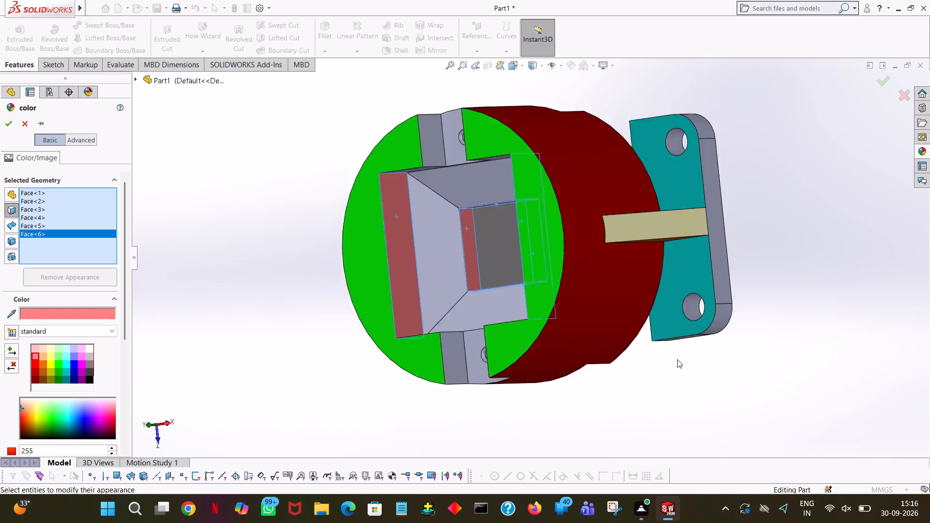
pyautogui.keyDown('ctrl'); pyautogui.scroll(5, 677, 359); pyautogui.keyUp('ctrl')
pyautogui.moveTo(681, 357); pyautogui.dragTo(713, 201, button='middle')
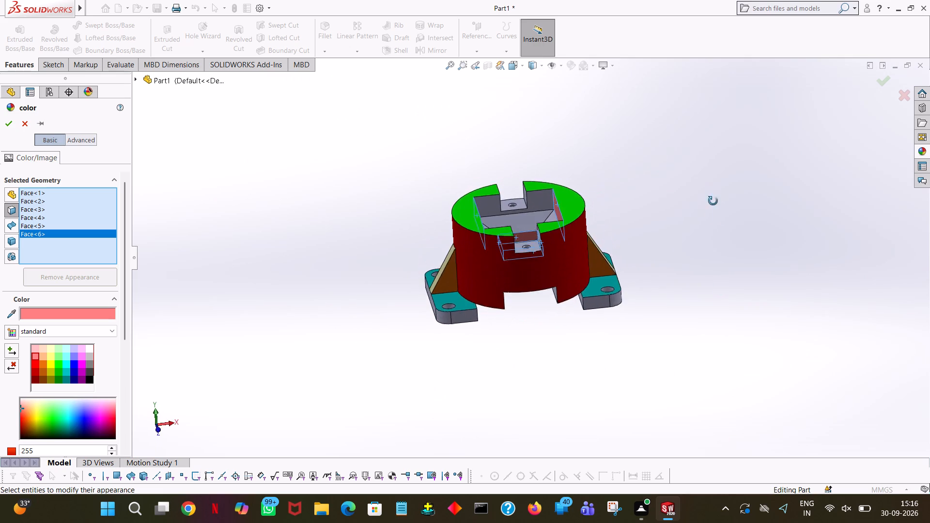
pyautogui.moveTo(713, 201); pyautogui.dragTo(721, 302, button='middle')
pyautogui.click(13, 129)
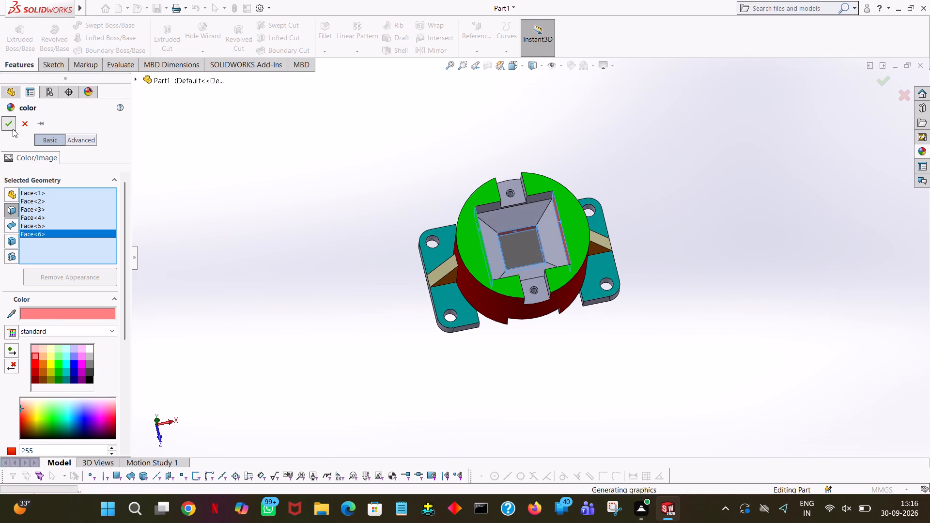
# Apply a black colour to the four sloped faces of the square pocket.
pyautogui.keyDown('ctrl'); pyautogui.scroll(-3, 576, 241); pyautogui.keyUp('ctrl')
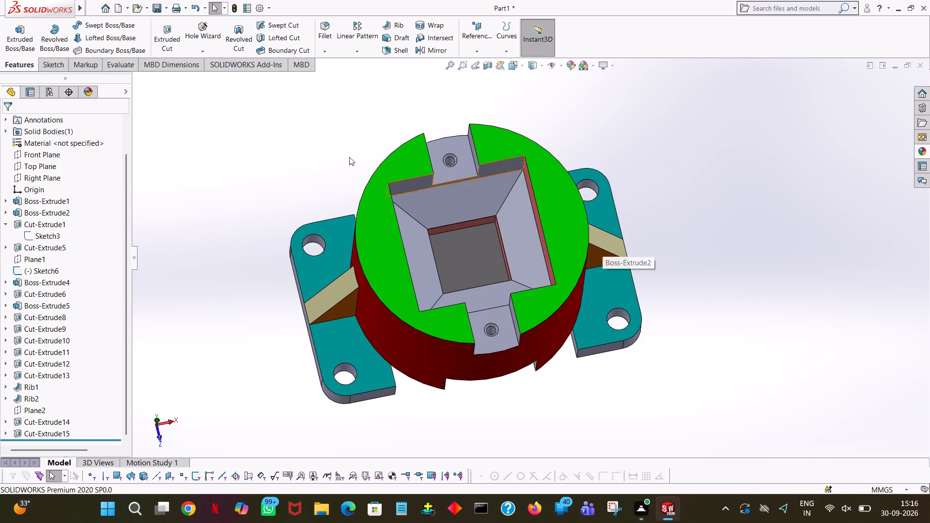
pyautogui.keyDown('ctrl'); pyautogui.scroll(-1, 309, 135); pyautogui.keyUp('ctrl')
pyautogui.click(534, 216)
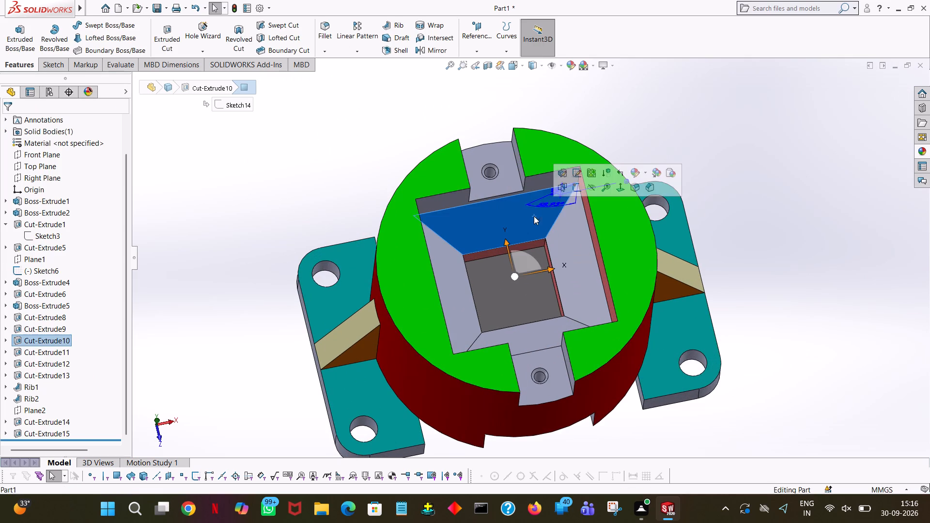
pyautogui.click(633, 169)
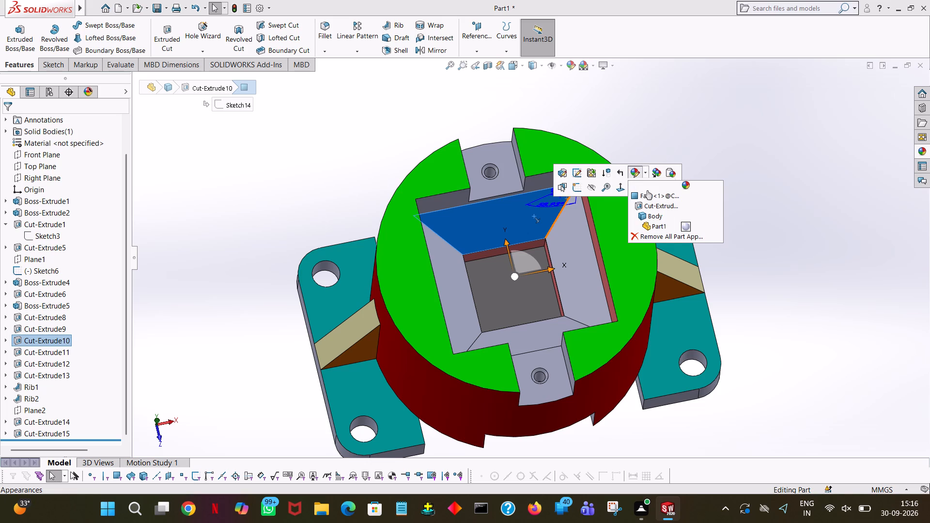
pyautogui.click(650, 192)
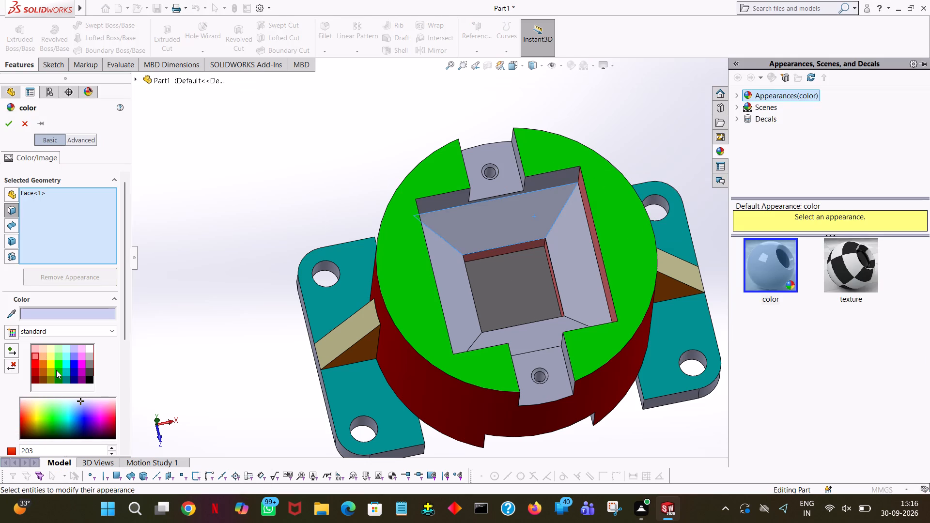
pyautogui.click(33, 380)
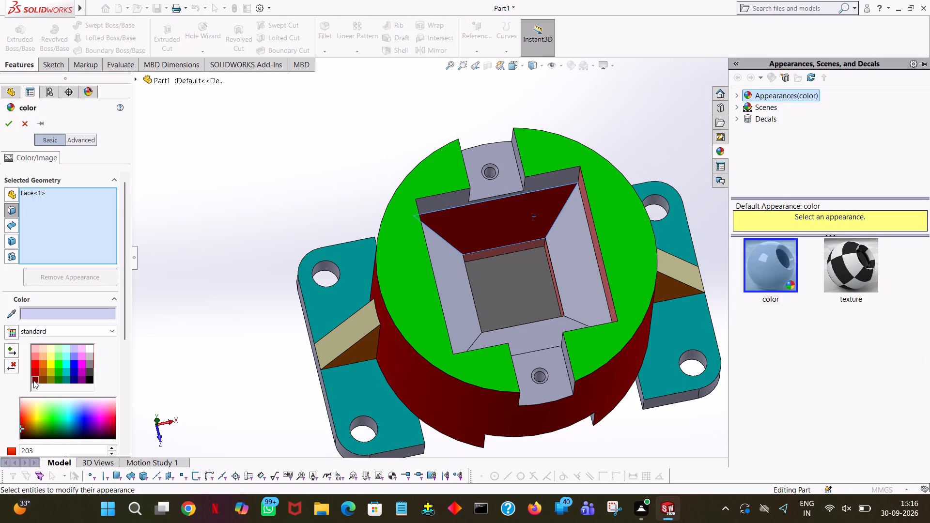
pyautogui.click(33, 380)
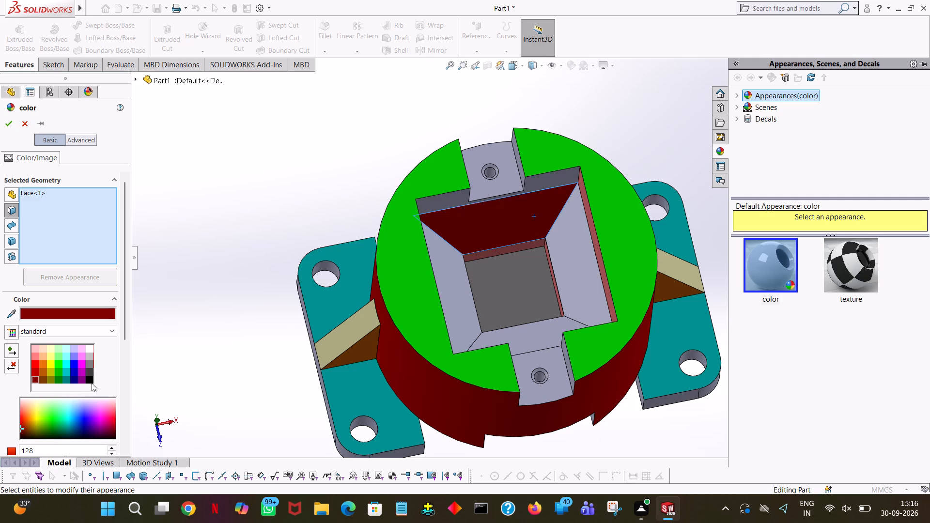
pyautogui.click(92, 383)
pyautogui.click(449, 305)
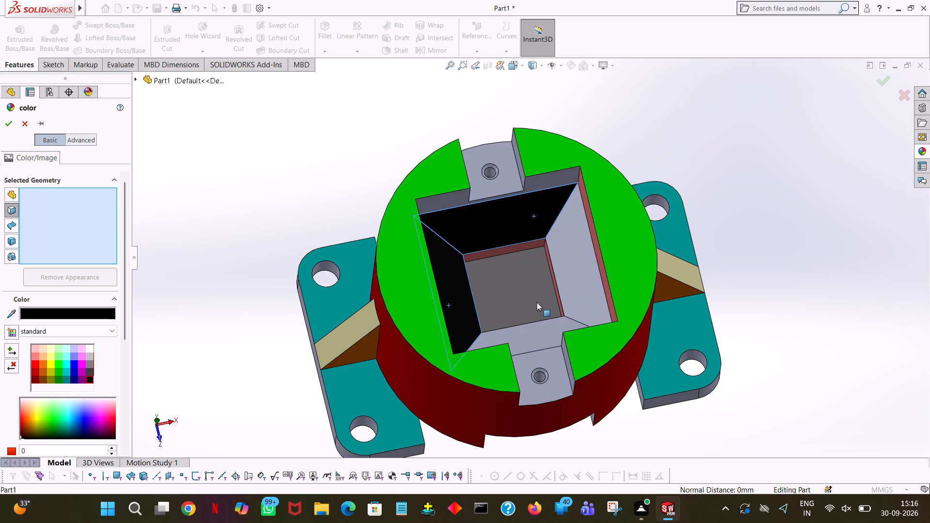
pyautogui.click(600, 294)
pyautogui.click(542, 336)
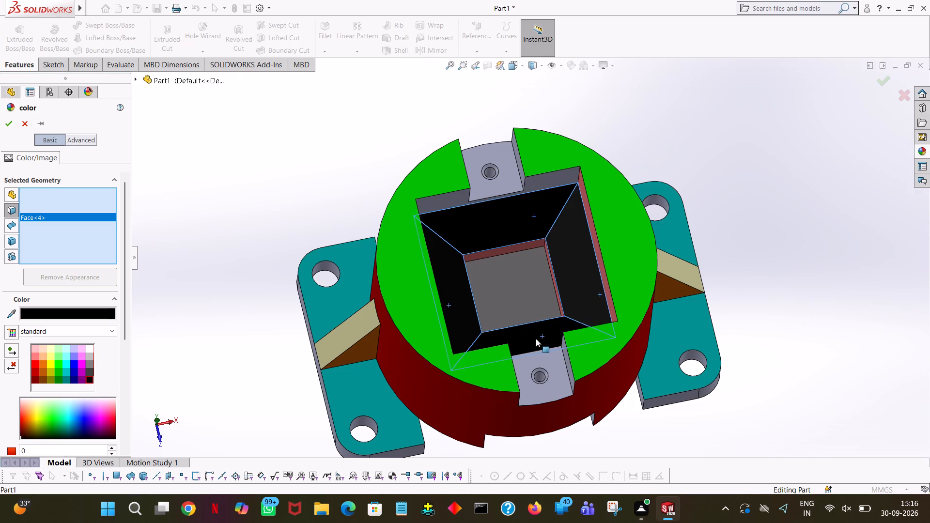
pyautogui.click(12, 127)
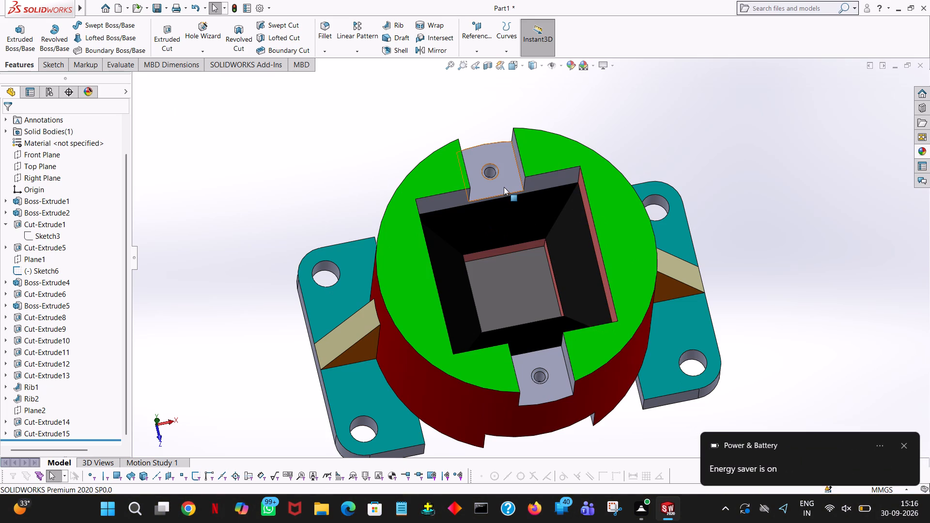
# Apply a bright red colour to the two flat notch floors around the small holes at the top of the cylindrical body.
pyautogui.moveTo(562, 200); pyautogui.dragTo(657, 199, button='middle')
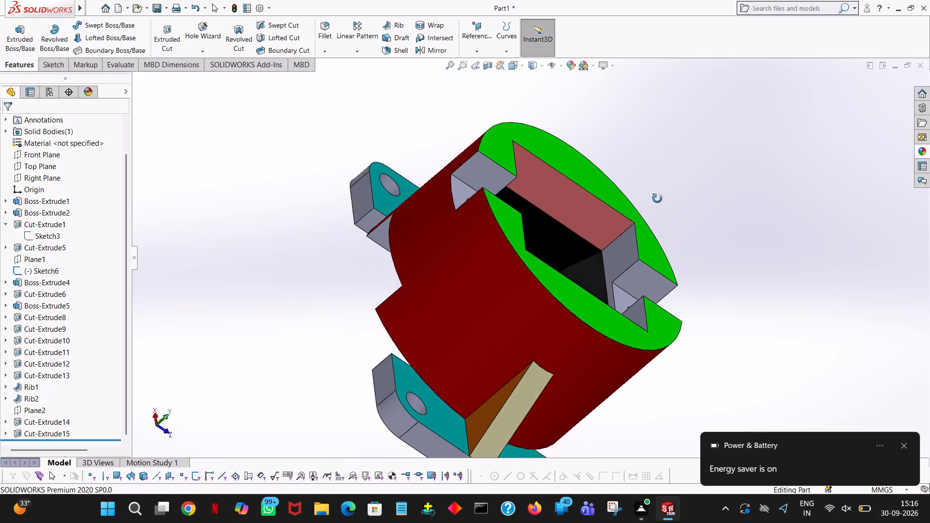
pyautogui.moveTo(657, 199); pyautogui.dragTo(687, 286, button='middle')
pyautogui.click(600, 206)
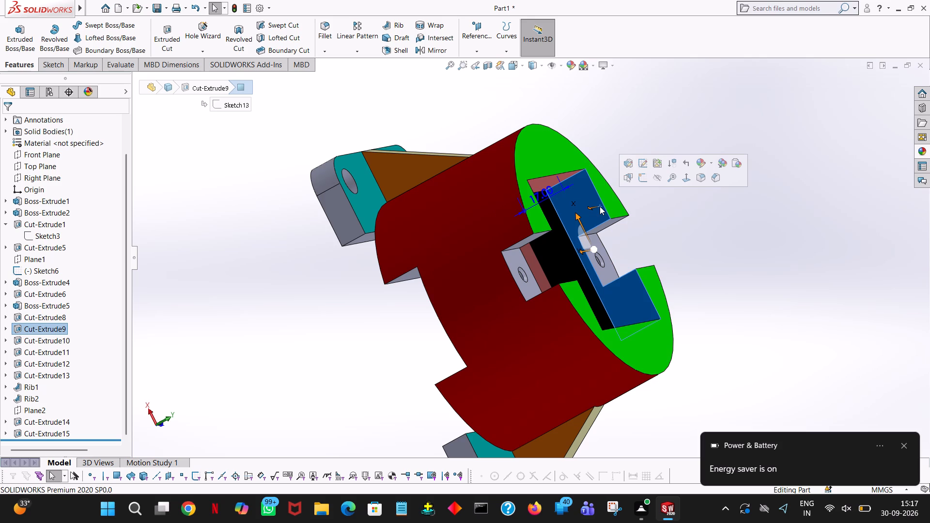
pyautogui.click(903, 444)
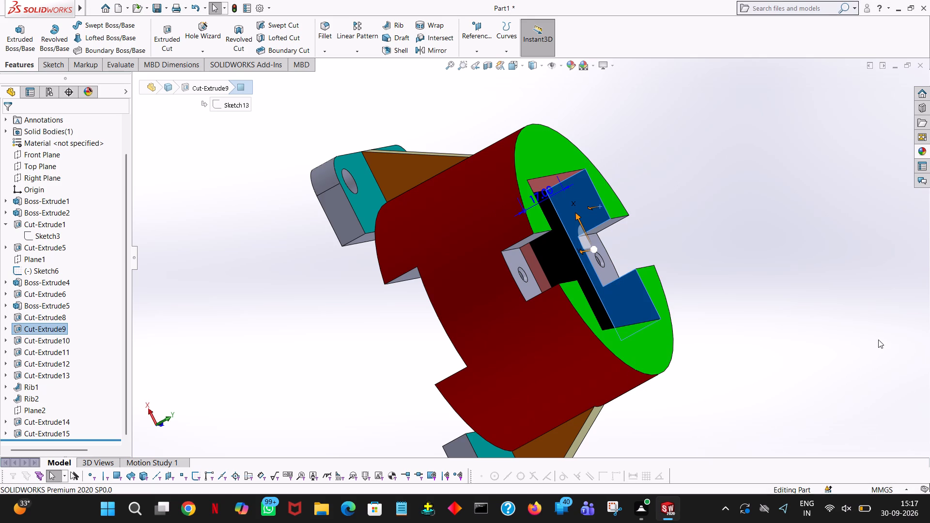
pyautogui.moveTo(874, 338); pyautogui.dragTo(819, 292, button='middle')
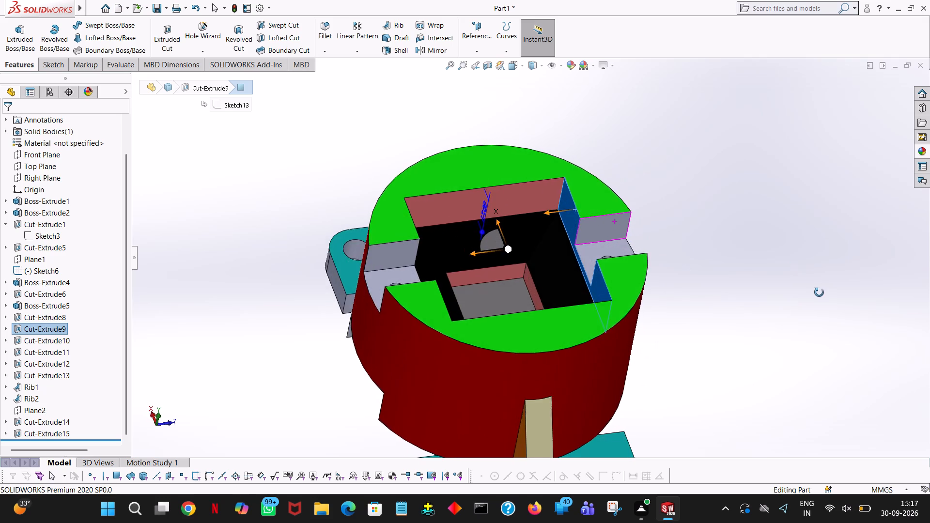
pyautogui.moveTo(819, 292); pyautogui.dragTo(745, 356, button='middle')
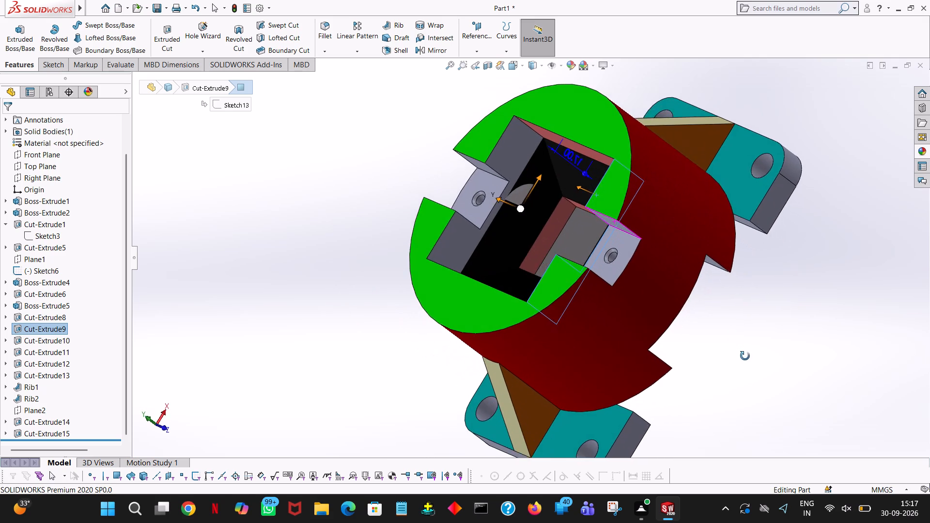
pyautogui.moveTo(745, 356); pyautogui.dragTo(761, 362, button='middle')
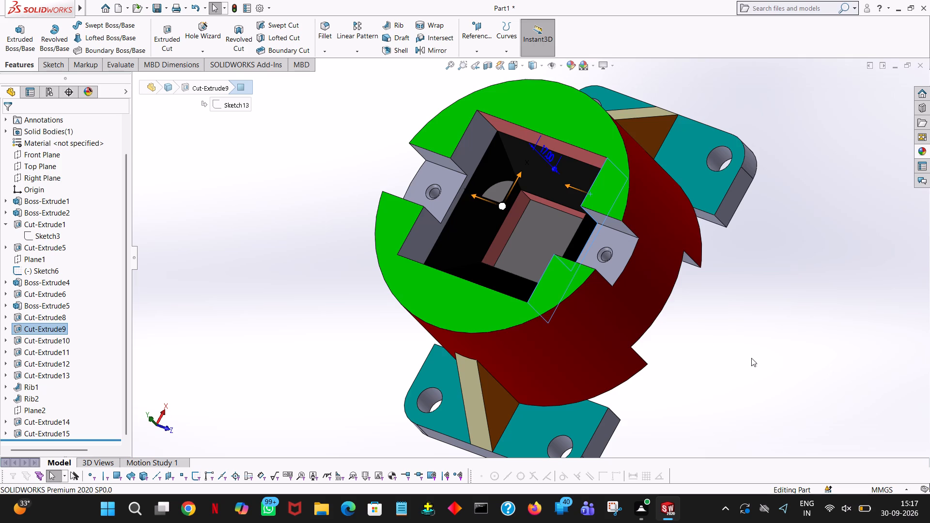
pyautogui.click(617, 245)
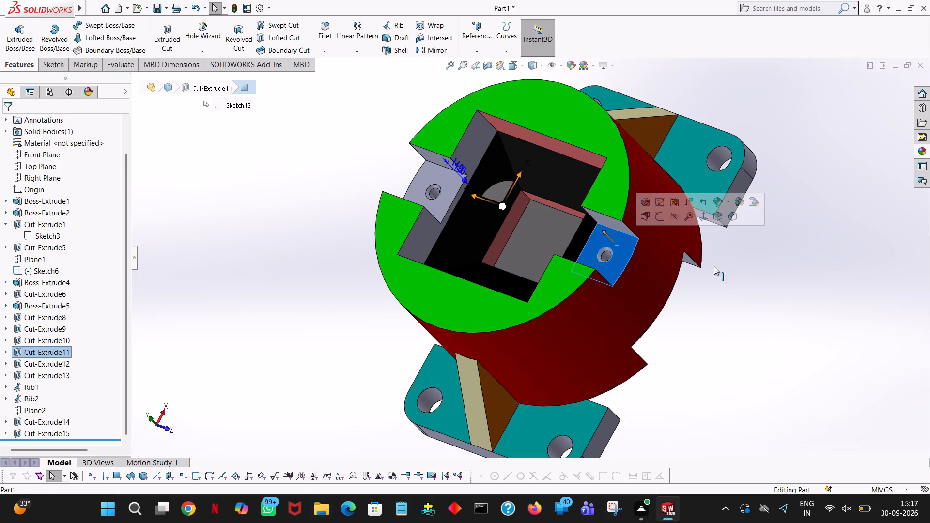
pyautogui.click(716, 199)
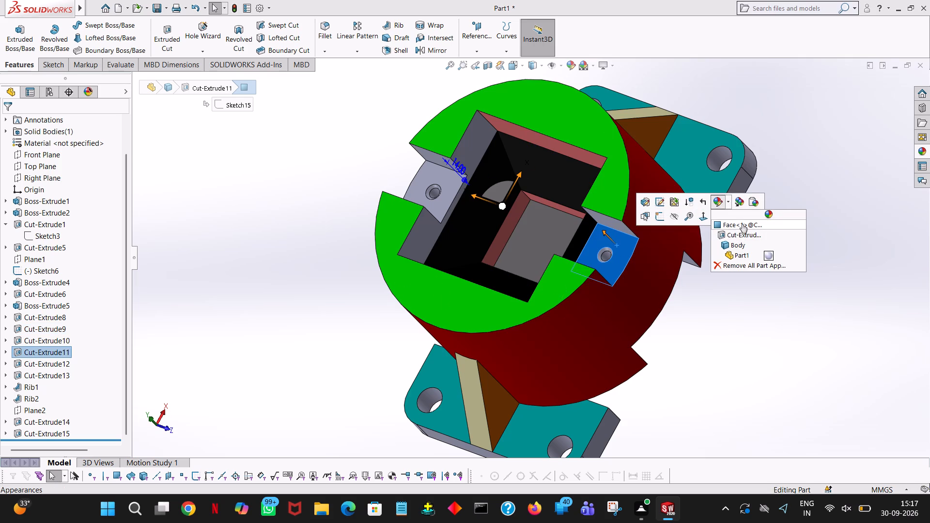
pyautogui.click(742, 224)
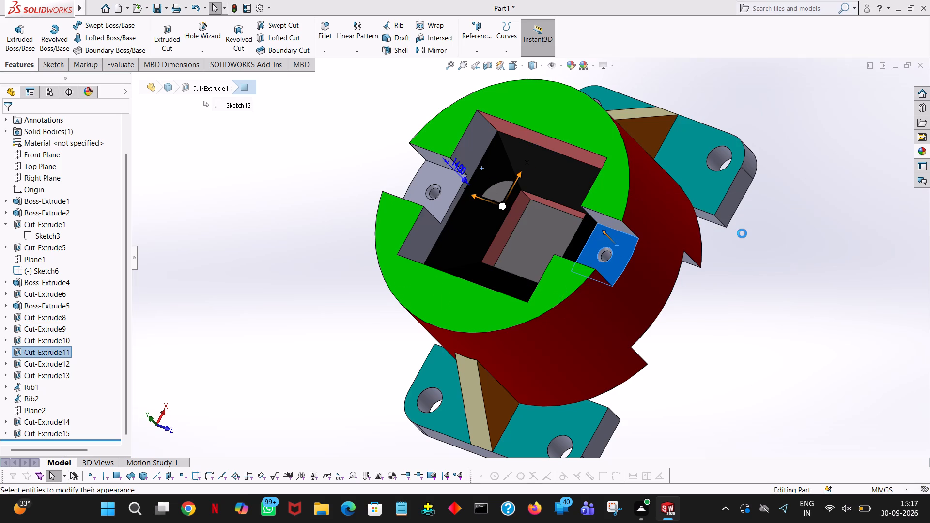
pyautogui.moveTo(742, 233); pyautogui.dragTo(764, 328, button='middle')
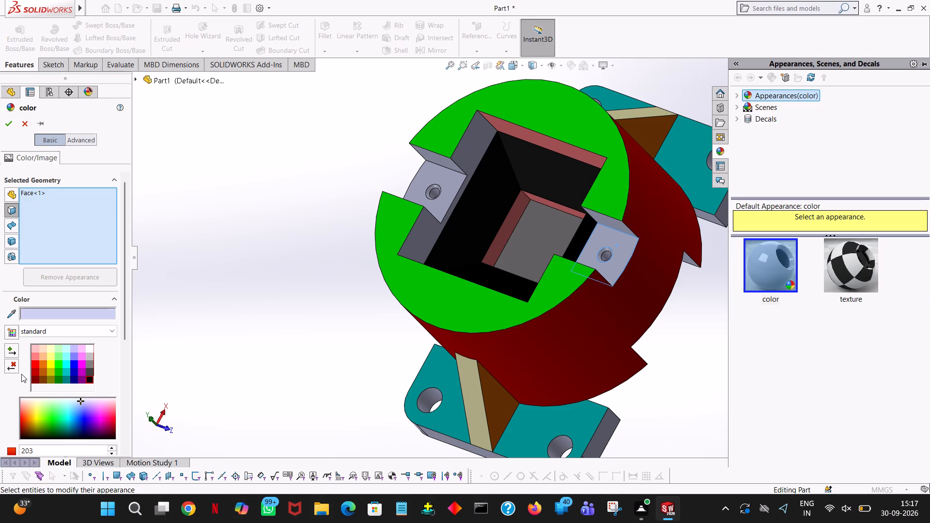
pyautogui.doubleClick(34, 366)
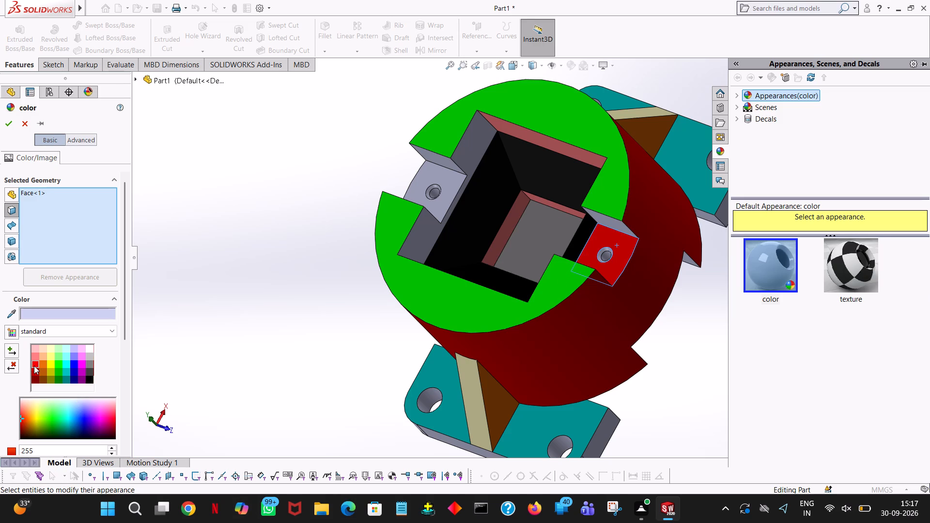
pyautogui.moveTo(117, 349); pyautogui.dragTo(188, 451, button='middle')
pyautogui.moveTo(212, 363); pyautogui.dragTo(270, 444, button='middle')
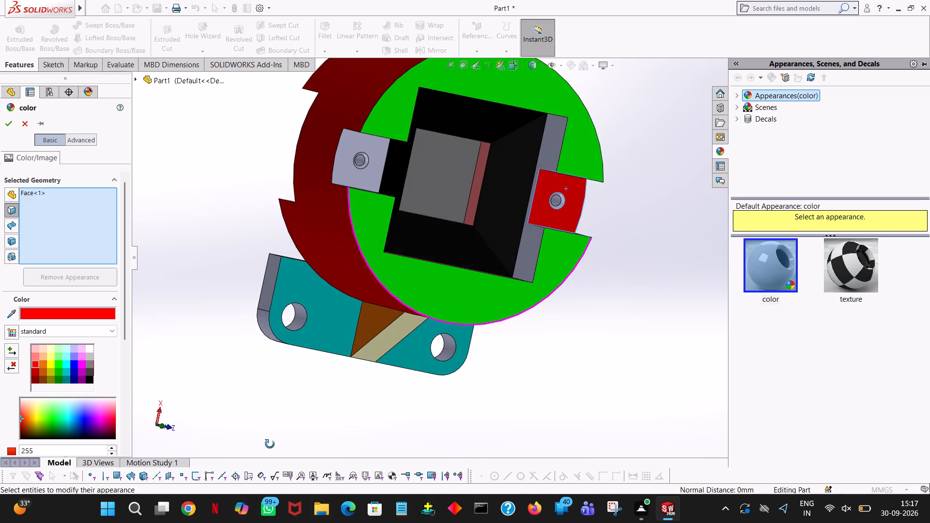
pyautogui.moveTo(270, 444); pyautogui.dragTo(267, 431, button='middle')
pyautogui.click(371, 175)
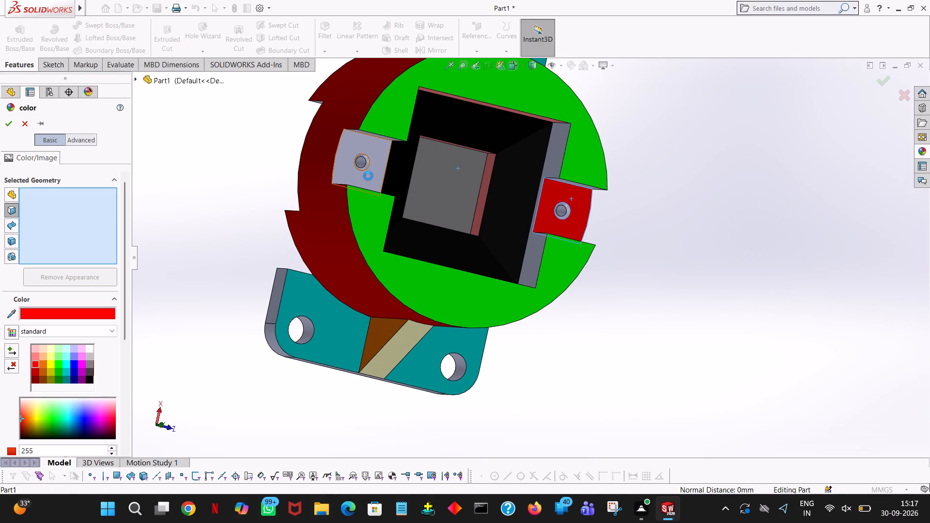
pyautogui.click(4, 124)
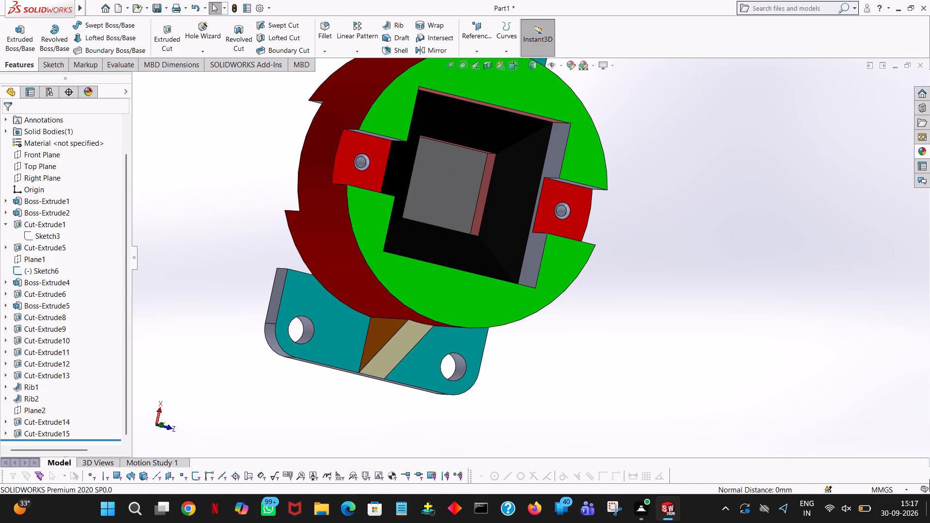
# Apply a purple colour to one of the uncoloured vertical walls at the top of the square pocket, beside a notch.
pyautogui.middleClick(682, 355)
pyautogui.moveTo(681, 355); pyautogui.dragTo(655, 259, button='middle')
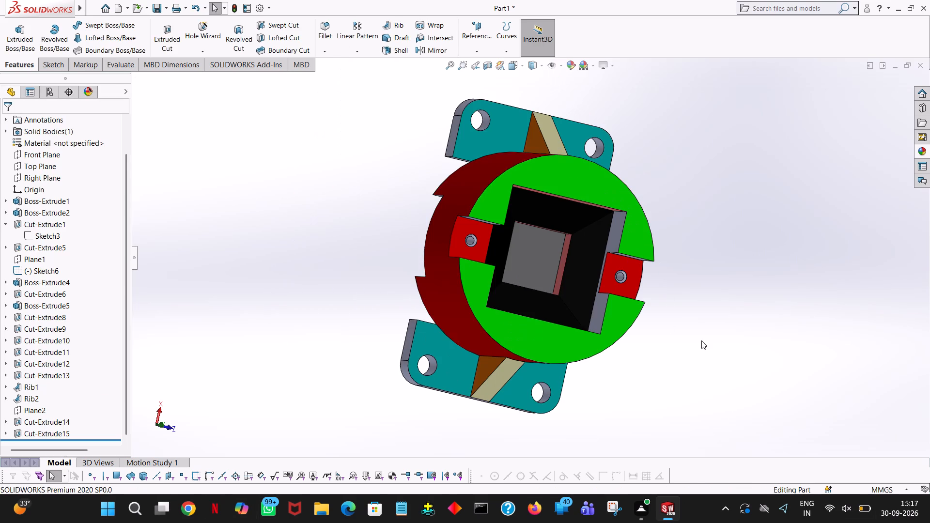
pyautogui.moveTo(713, 355); pyautogui.dragTo(716, 191, button='middle')
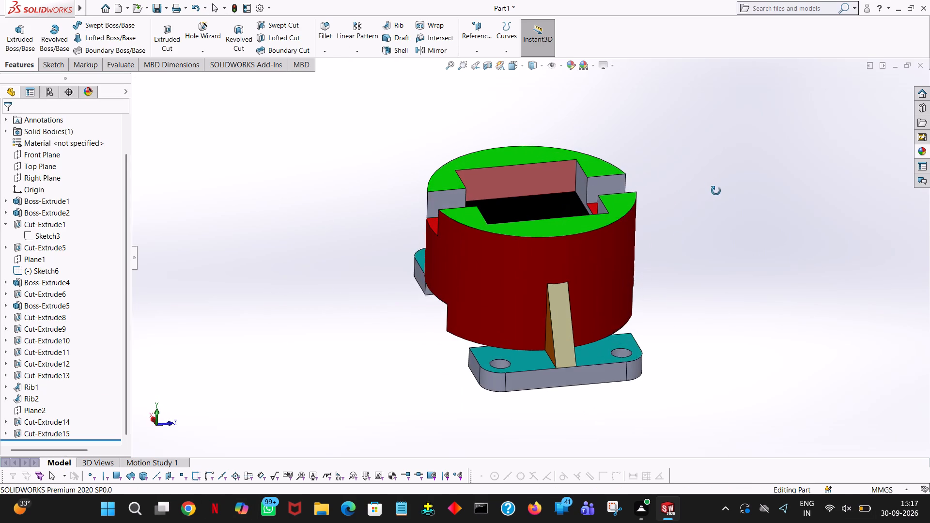
pyautogui.moveTo(716, 191); pyautogui.dragTo(678, 295, button='middle')
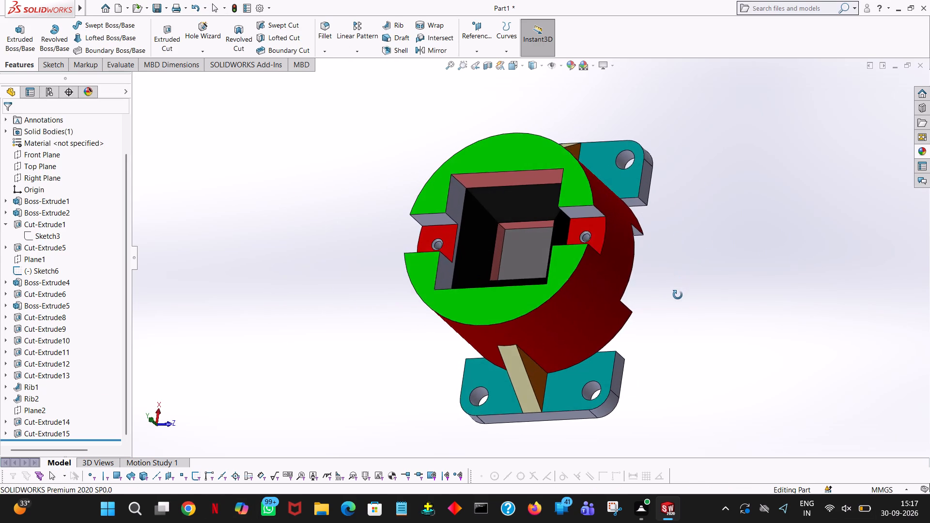
pyautogui.moveTo(678, 295); pyautogui.dragTo(628, 342, button='middle')
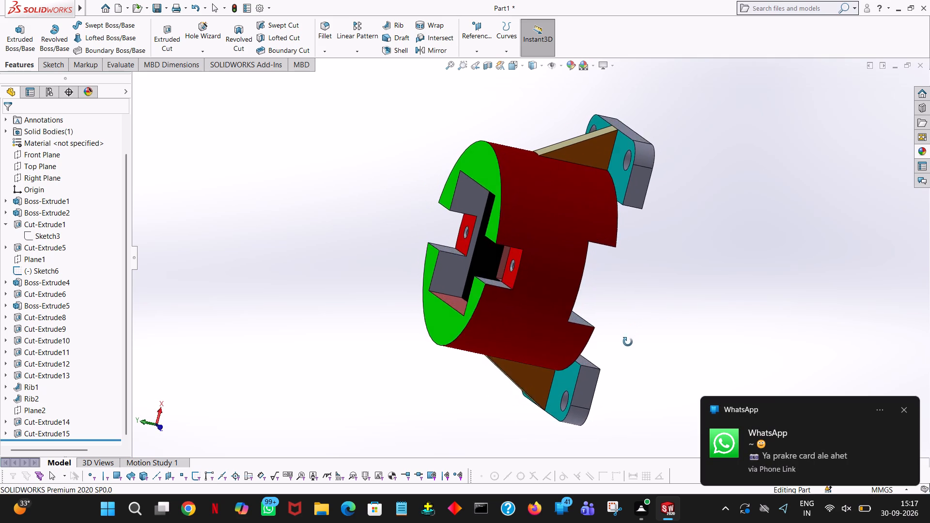
pyautogui.moveTo(628, 342); pyautogui.dragTo(254, 367, button='middle')
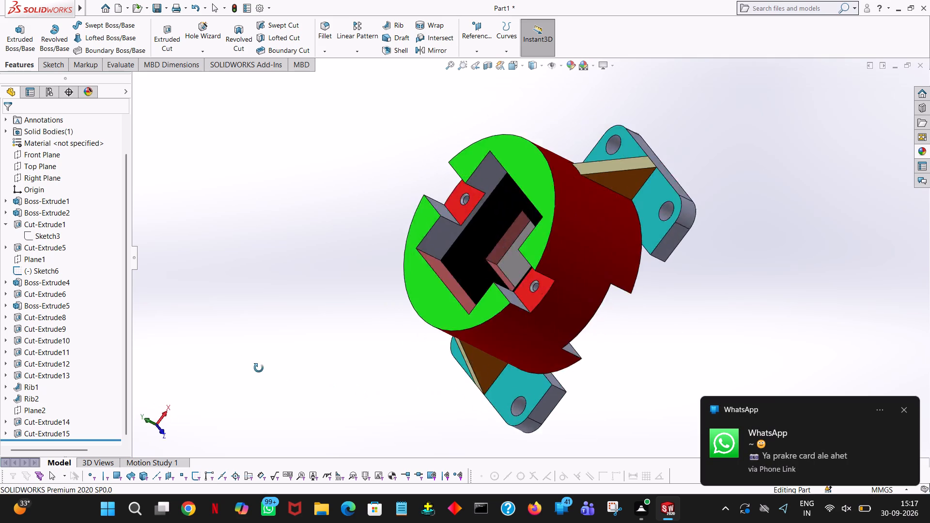
pyautogui.moveTo(254, 367); pyautogui.dragTo(284, 324, button='middle')
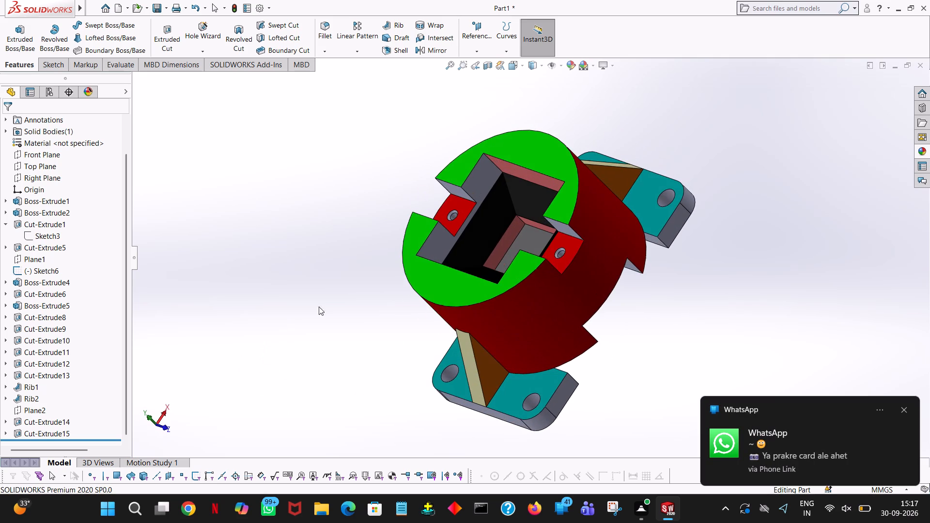
pyautogui.click(477, 184)
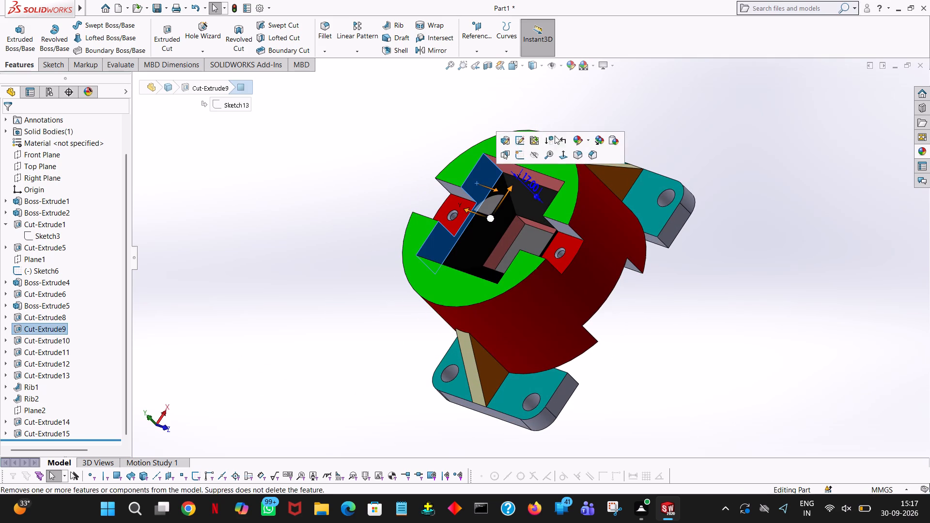
pyautogui.click(574, 137)
pyautogui.click(582, 167)
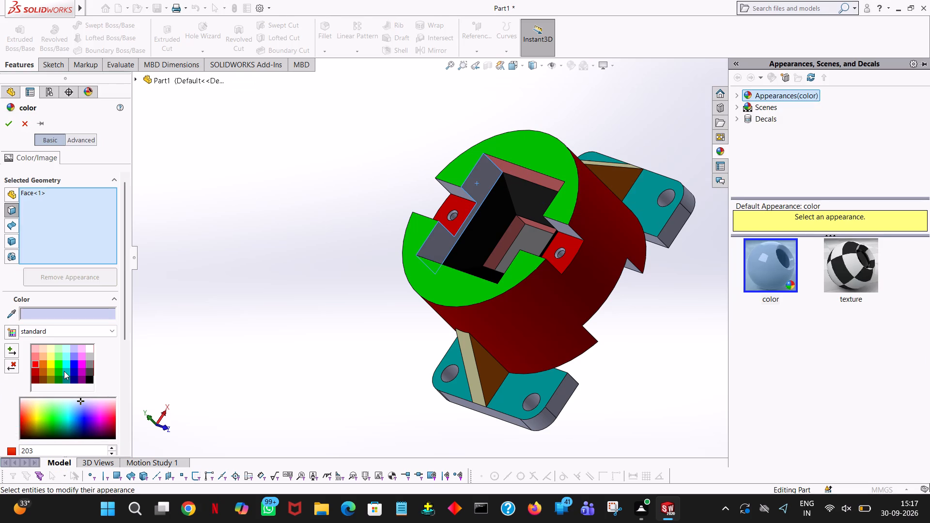
pyautogui.click(64, 371)
pyautogui.click(62, 373)
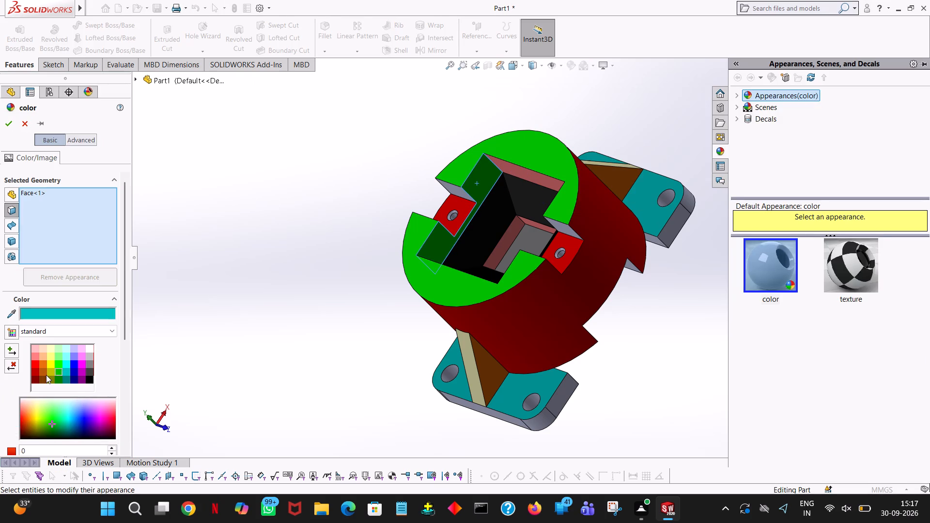
pyautogui.click(46, 375)
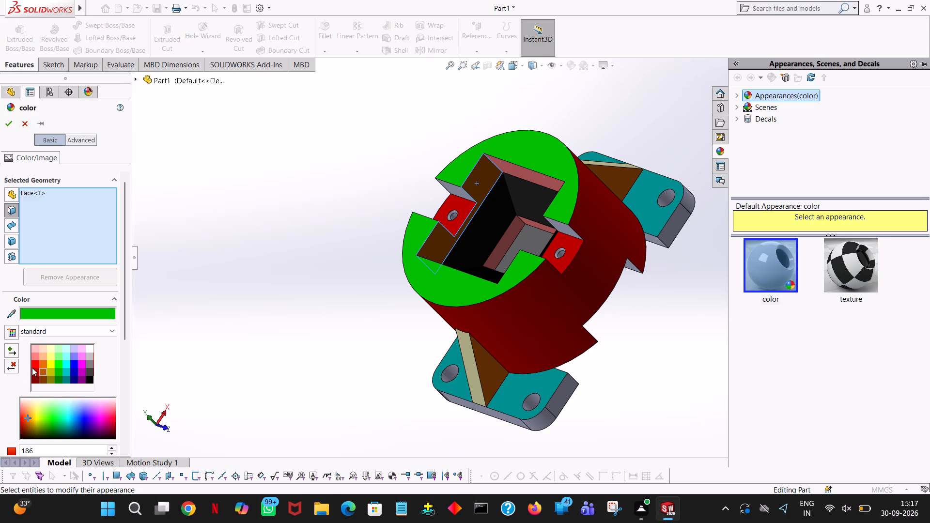
pyautogui.click(40, 364)
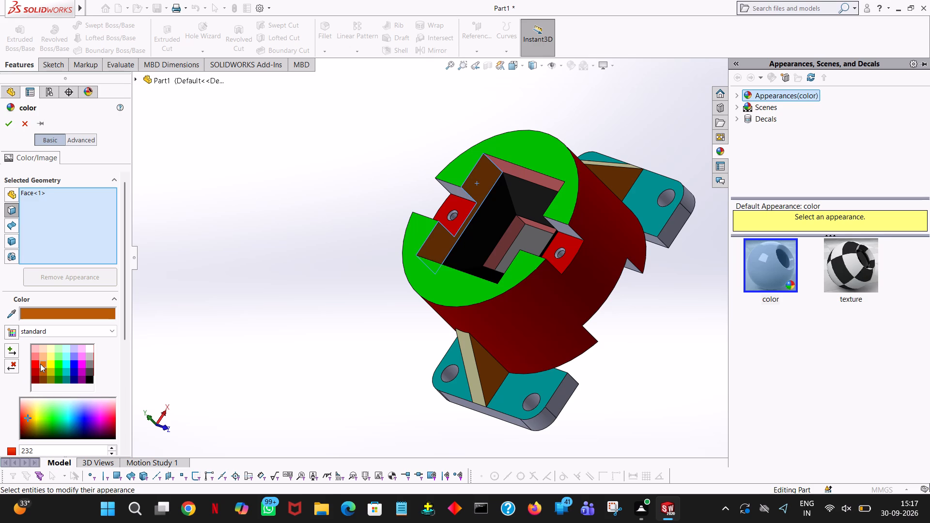
pyautogui.click(59, 377)
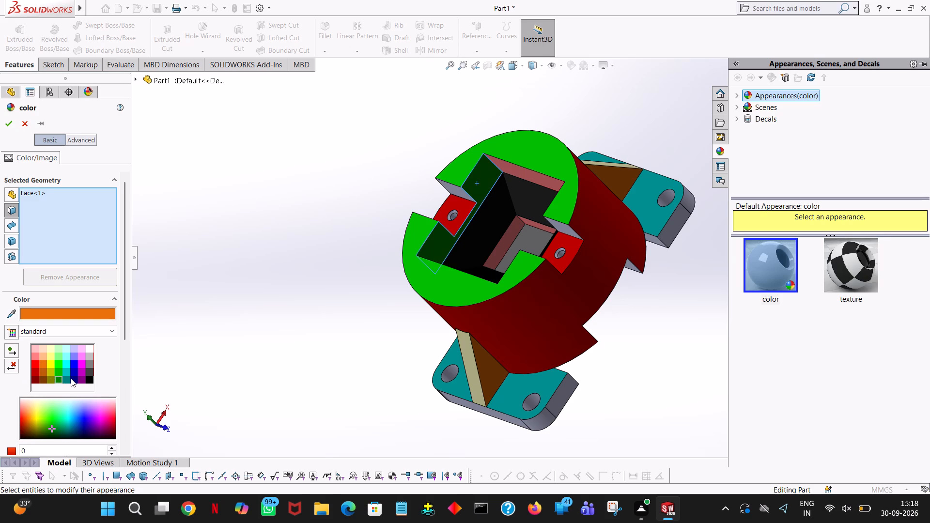
pyautogui.click(71, 378)
pyautogui.click(81, 375)
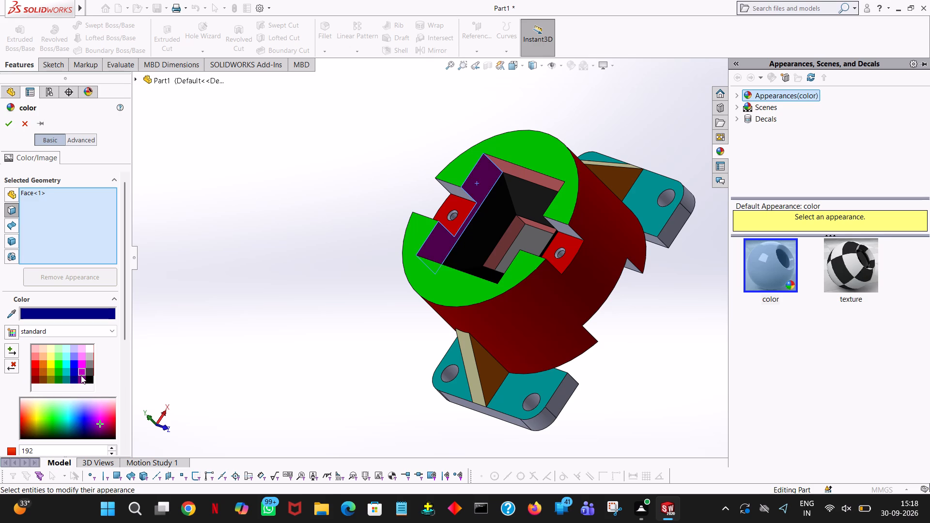
# Add the opposite uncoloured vertical pocket wall to the purple colouring.
pyautogui.moveTo(545, 339); pyautogui.dragTo(685, 401, button='middle')
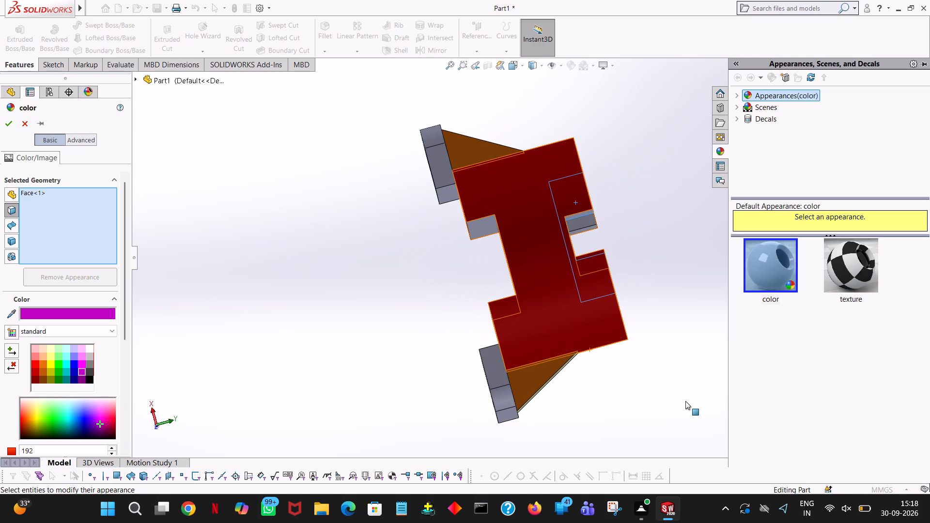
pyautogui.moveTo(670, 406); pyautogui.dragTo(576, 435, button='middle')
pyautogui.moveTo(586, 413); pyautogui.dragTo(651, 414, button='middle')
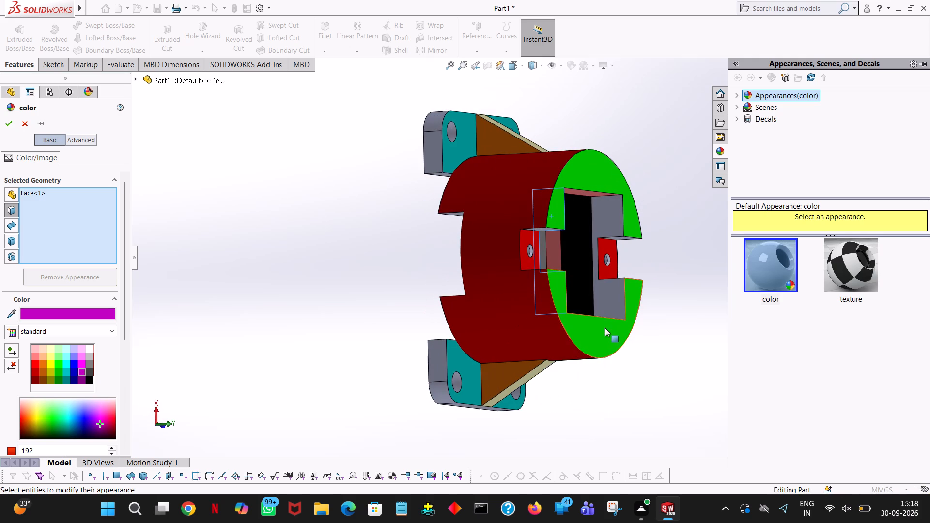
pyautogui.click(609, 296)
# Add the two underside faces of the cylindrical body and the undersides of both mounting feet to the purple colouring.
pyautogui.moveTo(365, 351); pyautogui.dragTo(480, 369, button='middle')
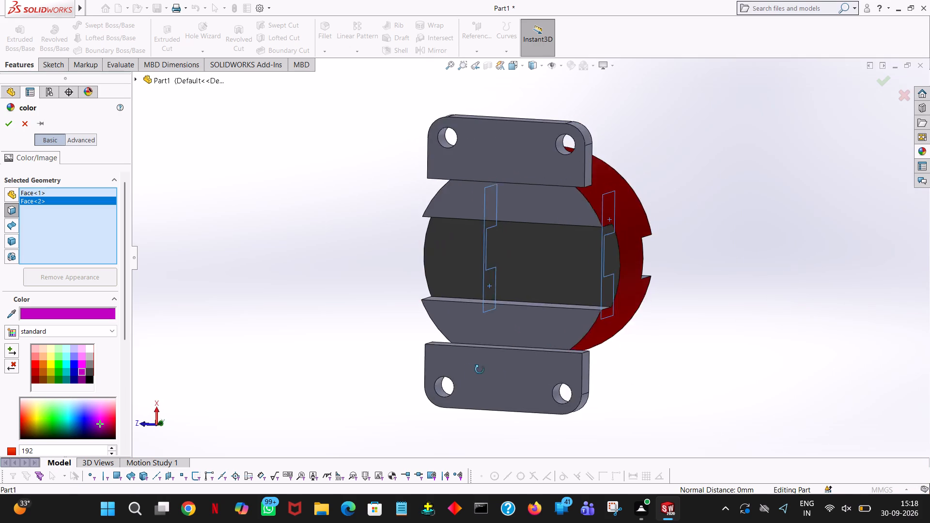
pyautogui.moveTo(480, 369); pyautogui.dragTo(501, 364, button='middle')
pyautogui.click(535, 310)
pyautogui.click(547, 198)
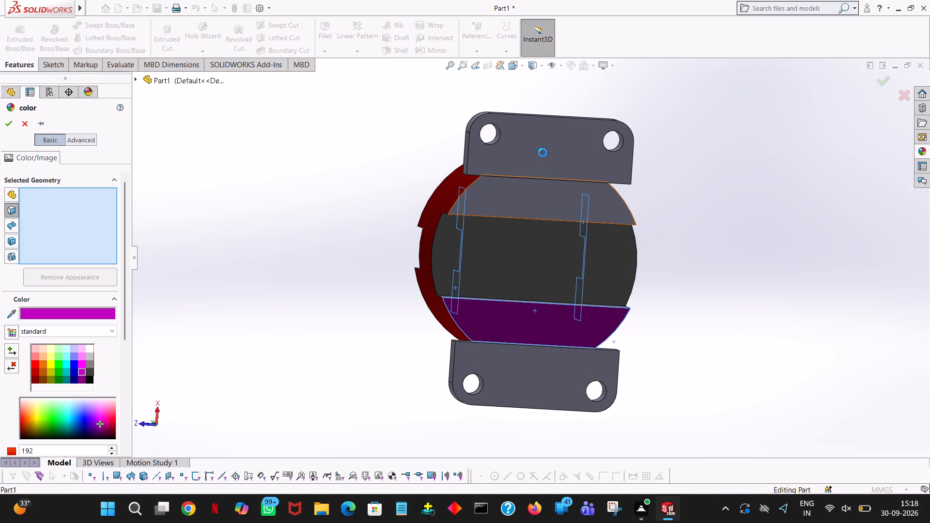
pyautogui.click(542, 144)
pyautogui.click(529, 367)
pyautogui.moveTo(647, 258); pyautogui.dragTo(647, 332, button='middle')
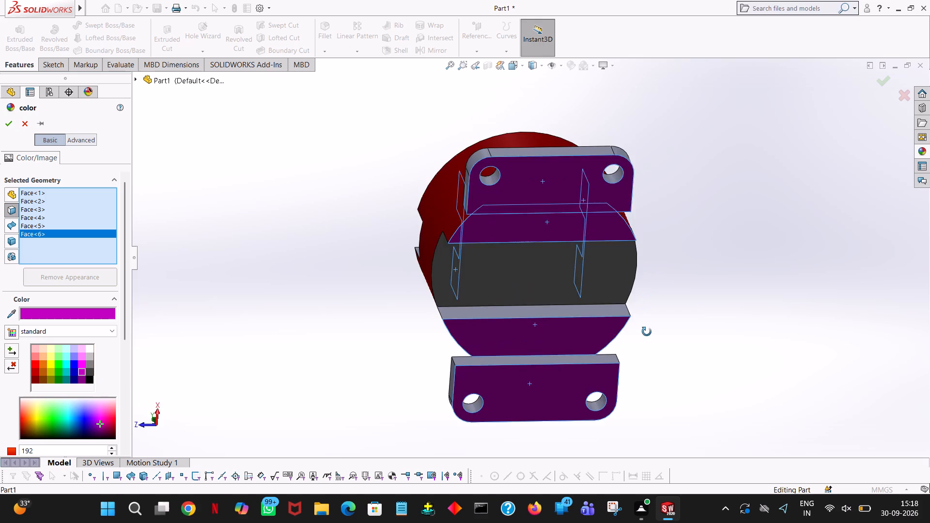
pyautogui.moveTo(647, 332); pyautogui.dragTo(499, 522, button='middle')
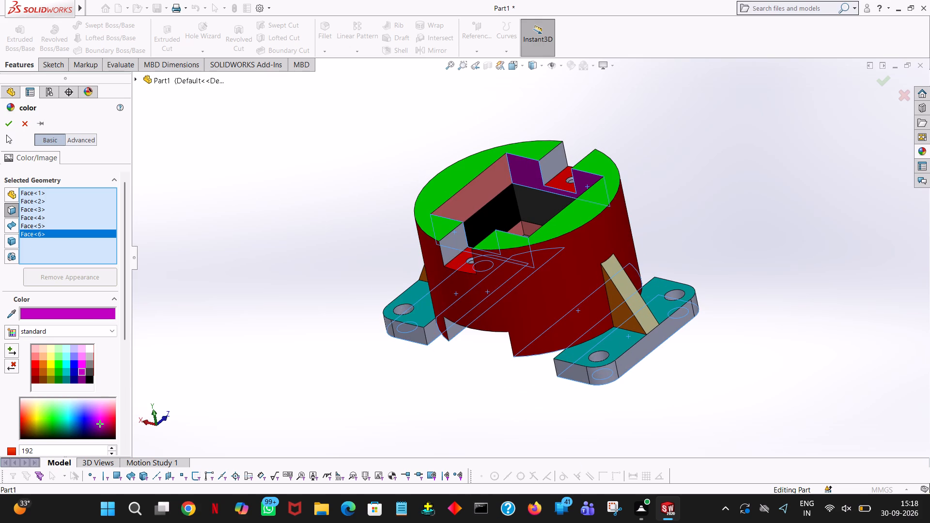
pyautogui.click(8, 123)
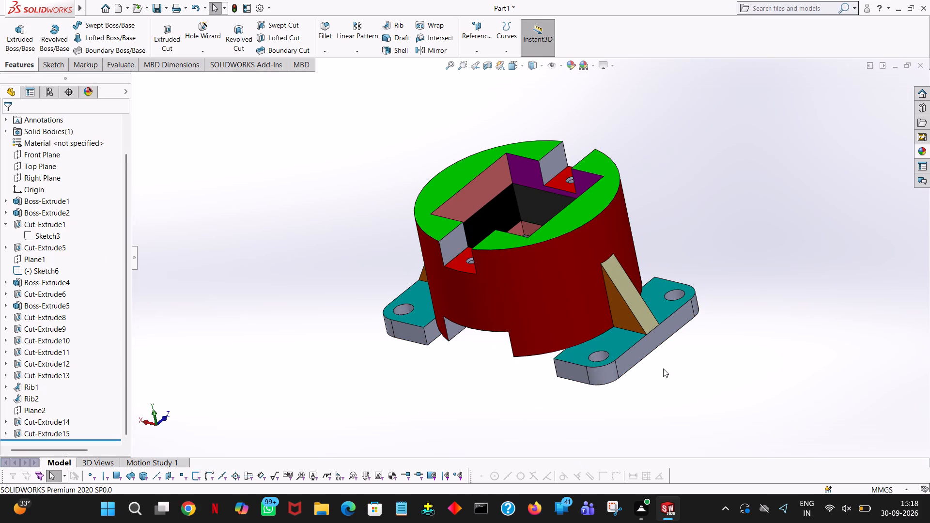
# Apply a light peach colour to the long outer side face of one mounting foot.
pyautogui.click(659, 339)
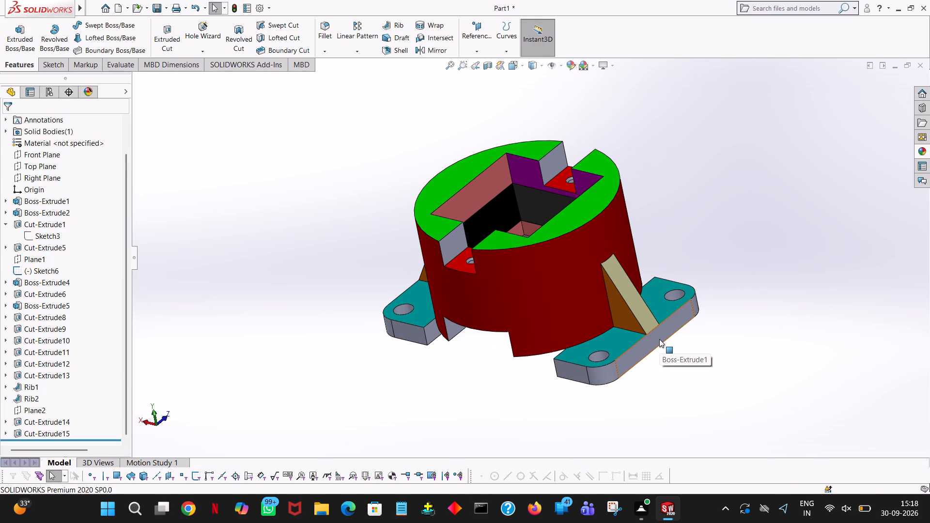
pyautogui.click(758, 301)
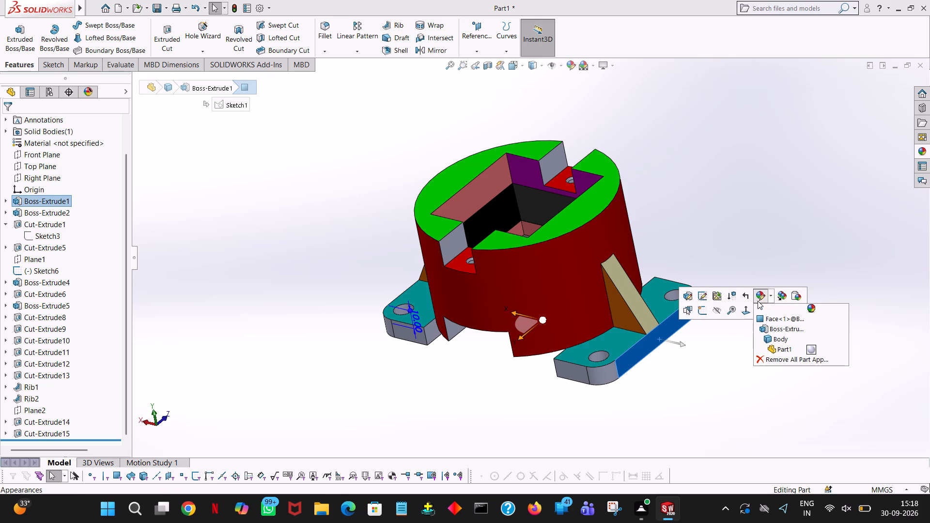
pyautogui.click(763, 316)
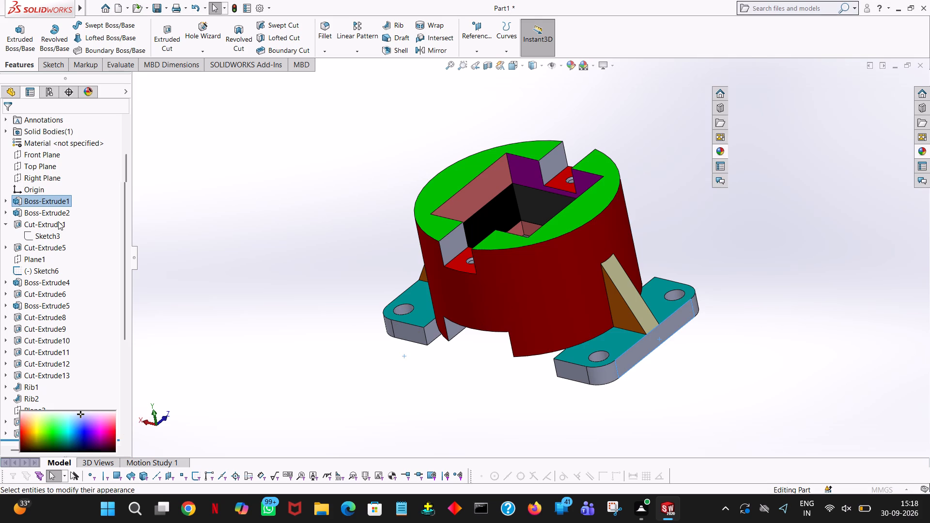
pyautogui.click(43, 363)
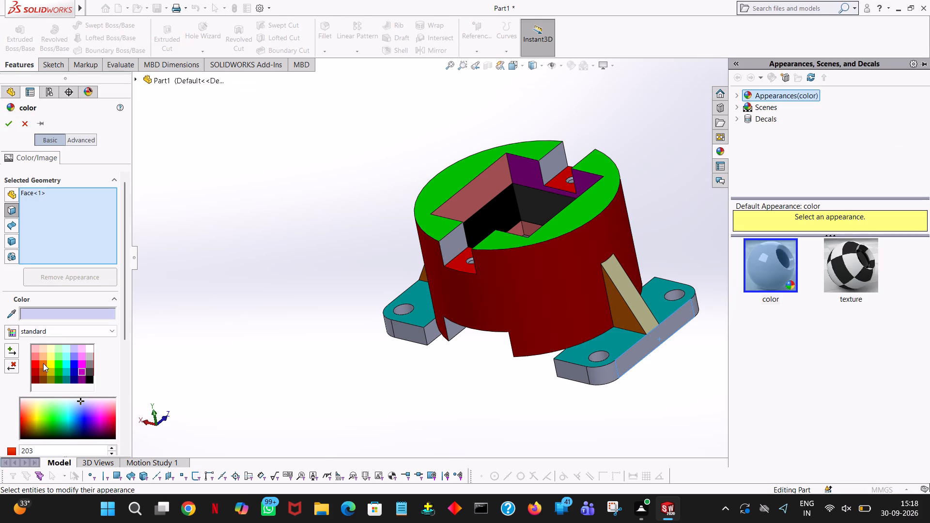
pyautogui.click(42, 377)
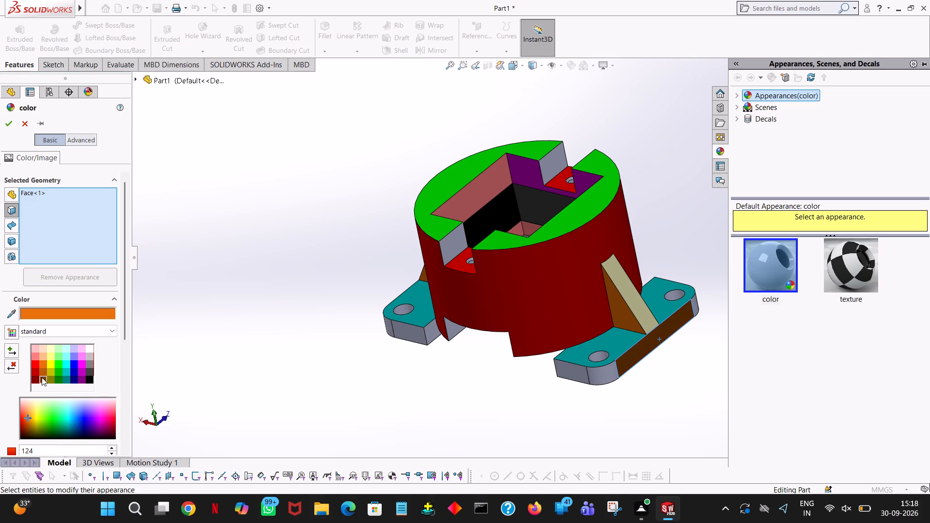
pyautogui.click(44, 350)
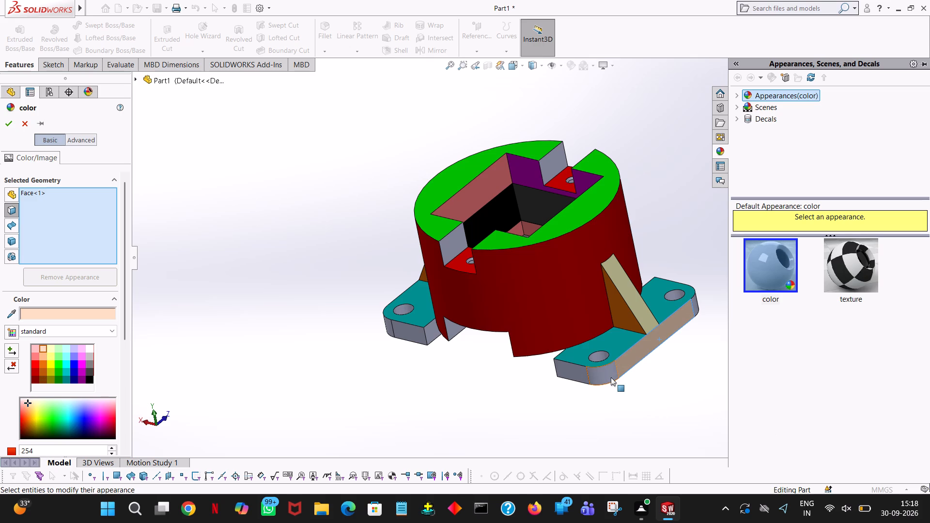
# Add that foot's rounded corners, end faces and inner side, plus the neighbouring vertical wall beneath the cylindrical body, to the peach colouring.
pyautogui.click(610, 377)
pyautogui.click(562, 375)
pyautogui.moveTo(685, 364); pyautogui.dragTo(635, 398, button='middle')
pyautogui.moveTo(625, 412); pyautogui.dragTo(573, 480, button='middle')
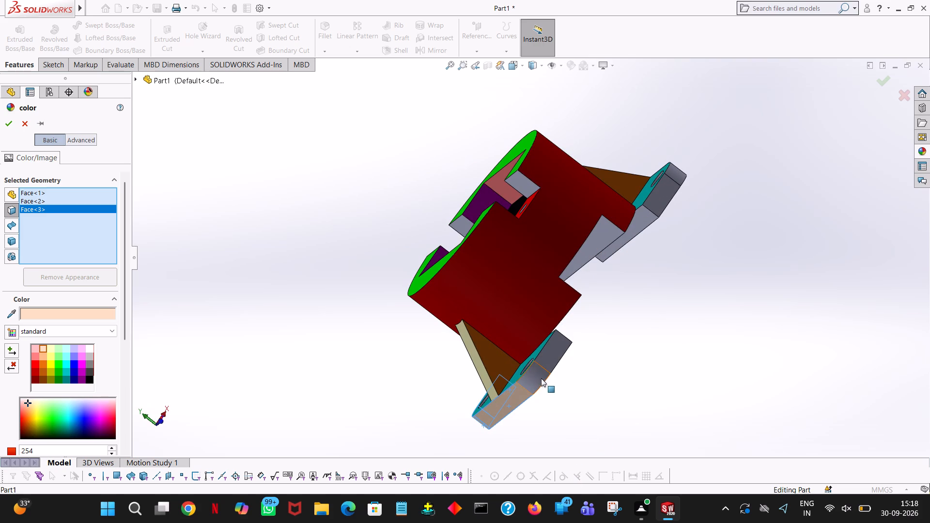
pyautogui.click(541, 378)
pyautogui.click(553, 361)
pyautogui.moveTo(584, 339); pyautogui.dragTo(560, 424, button='middle')
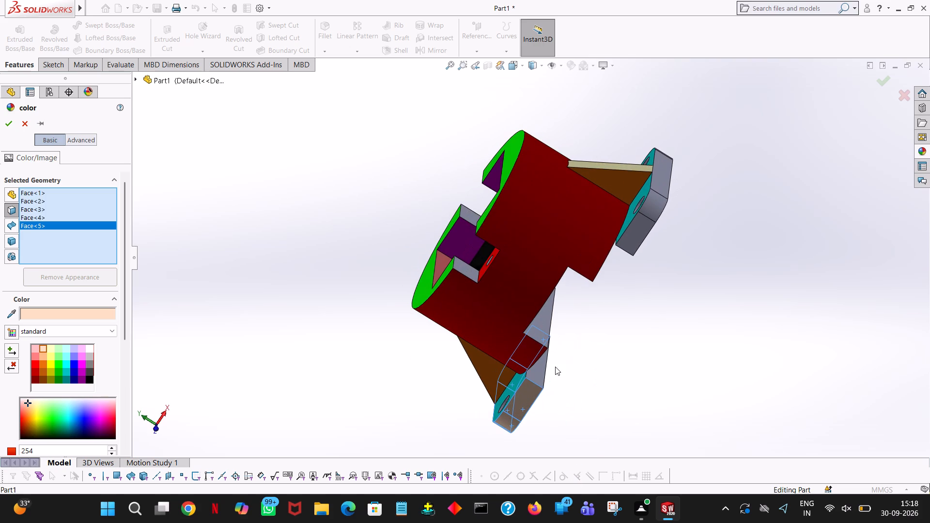
pyautogui.click(540, 363)
pyautogui.click(546, 322)
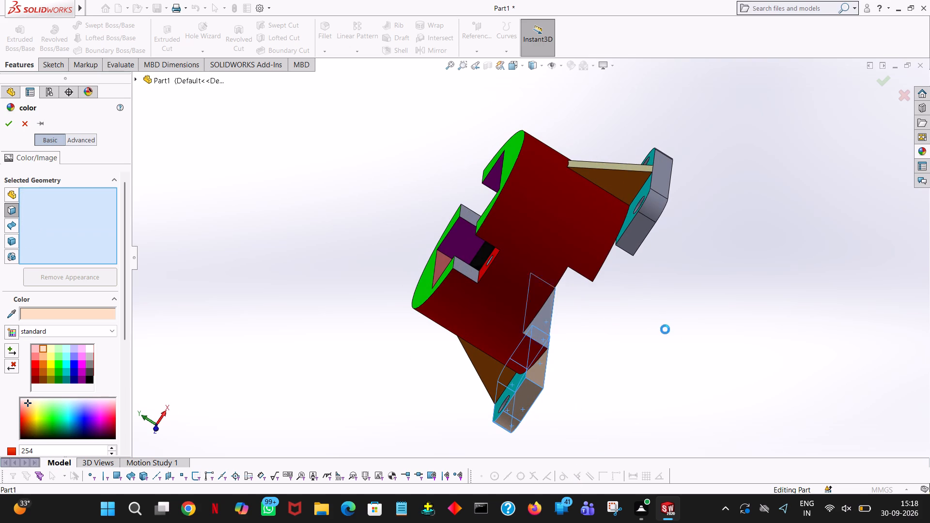
# Add the opposite wall beneath the body and all side, end and rounded corner faces of the other foot to the peach colouring.
pyautogui.moveTo(665, 329); pyautogui.dragTo(659, 242, button='middle')
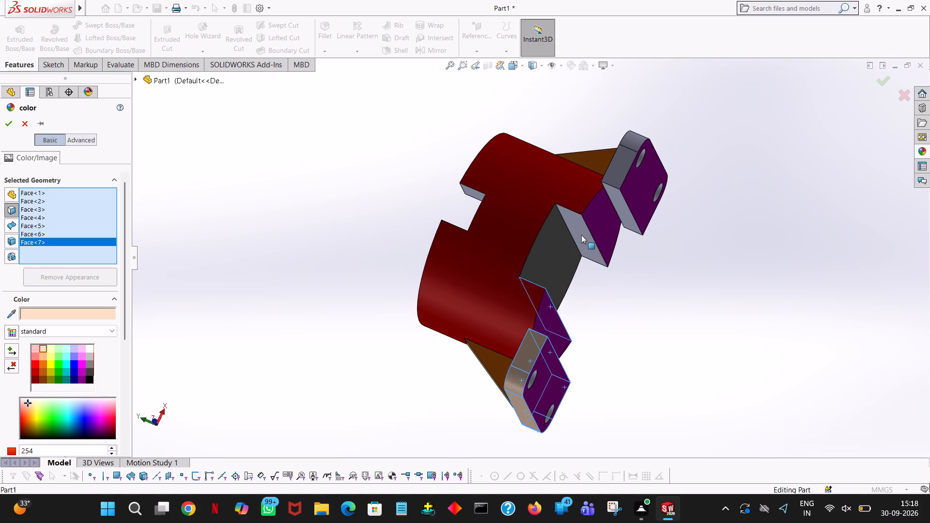
pyautogui.click(581, 235)
pyautogui.click(622, 211)
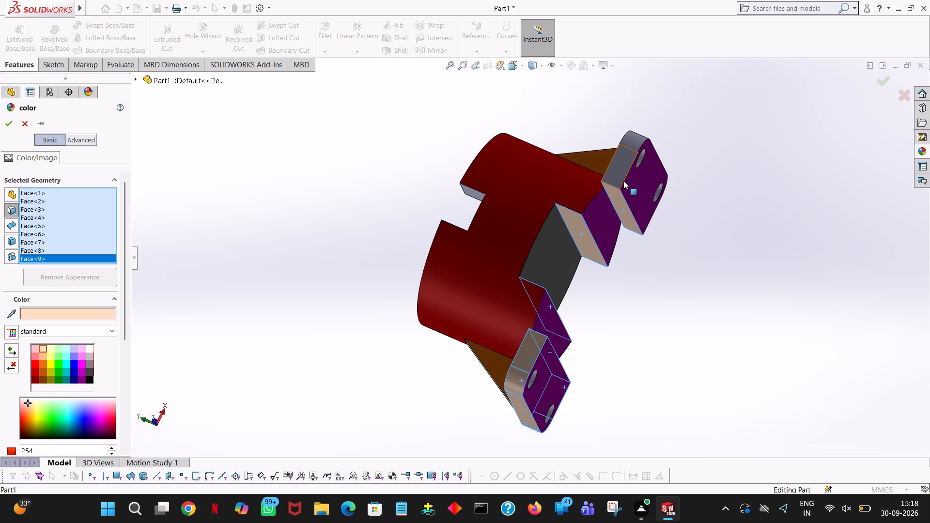
pyautogui.click(620, 171)
pyautogui.moveTo(784, 156); pyautogui.dragTo(775, 299, button='middle')
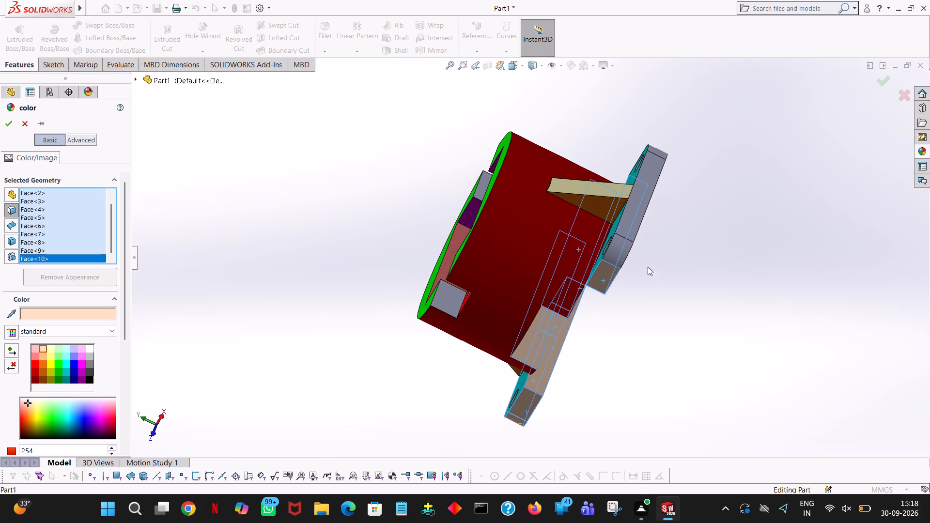
pyautogui.click(621, 250)
pyautogui.click(642, 219)
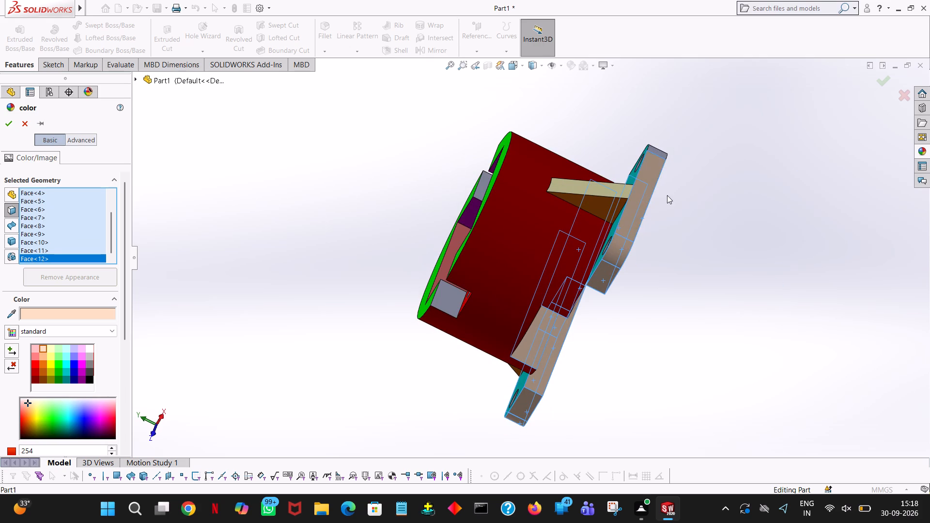
pyautogui.moveTo(667, 195); pyautogui.dragTo(665, 431, button='middle')
pyautogui.click(649, 303)
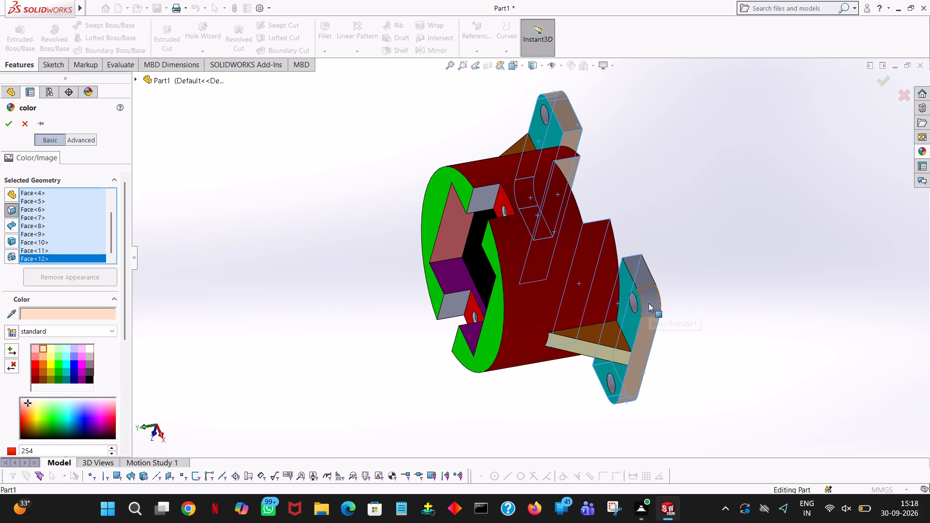
pyautogui.click(646, 284)
pyautogui.moveTo(668, 261); pyautogui.dragTo(671, 330, button='middle')
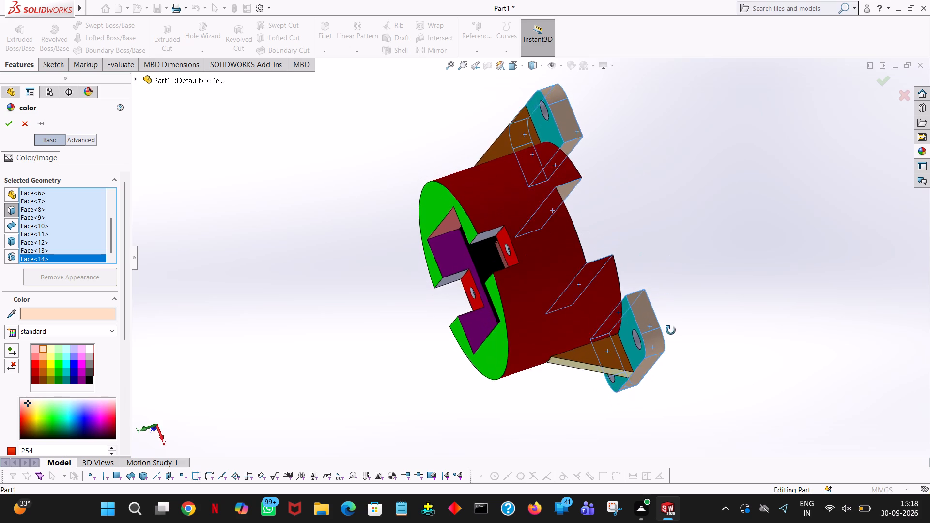
pyautogui.moveTo(671, 330); pyautogui.dragTo(675, 387, button='middle')
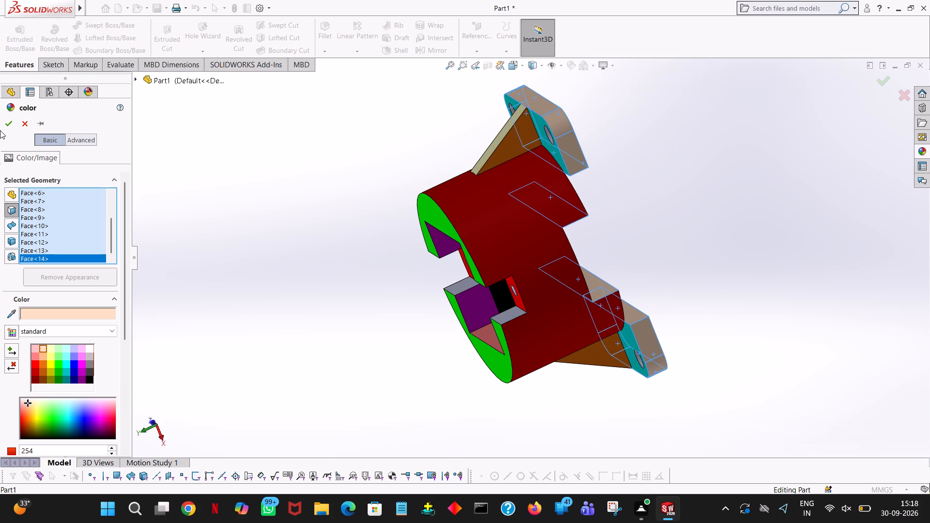
pyautogui.click(4, 123)
# Apply a black colour to the inner faces of the two small holes in the red notch floors.
pyautogui.moveTo(708, 261); pyautogui.dragTo(738, 177, button='middle')
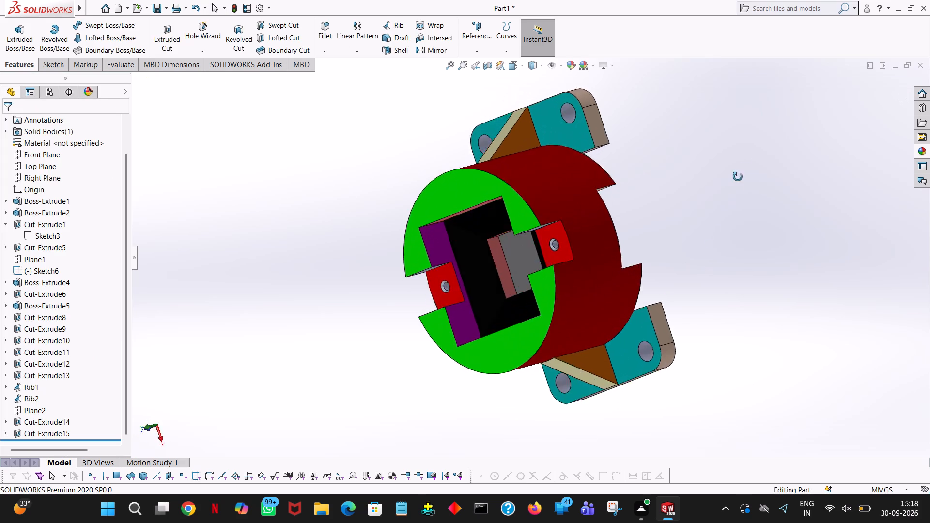
pyautogui.moveTo(738, 177); pyautogui.dragTo(683, 313, button='middle')
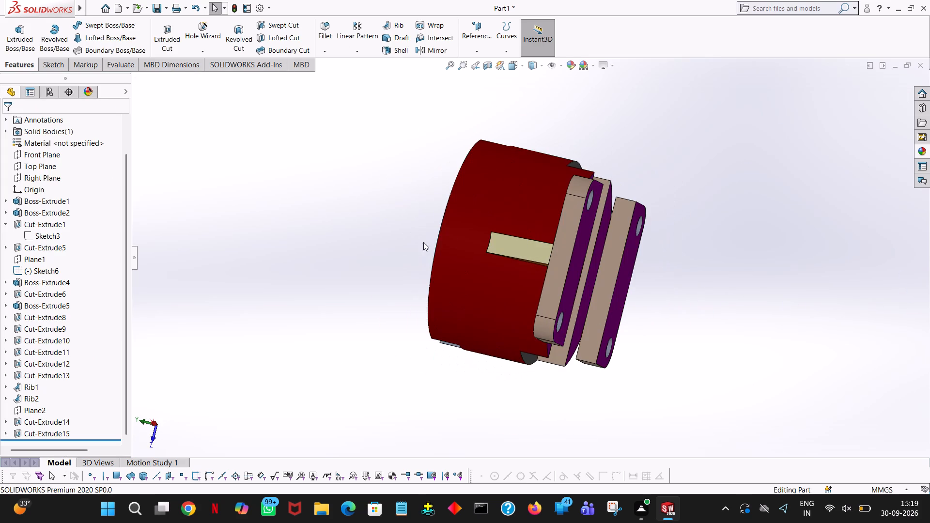
pyautogui.moveTo(629, 243); pyautogui.dragTo(752, 254, button='middle')
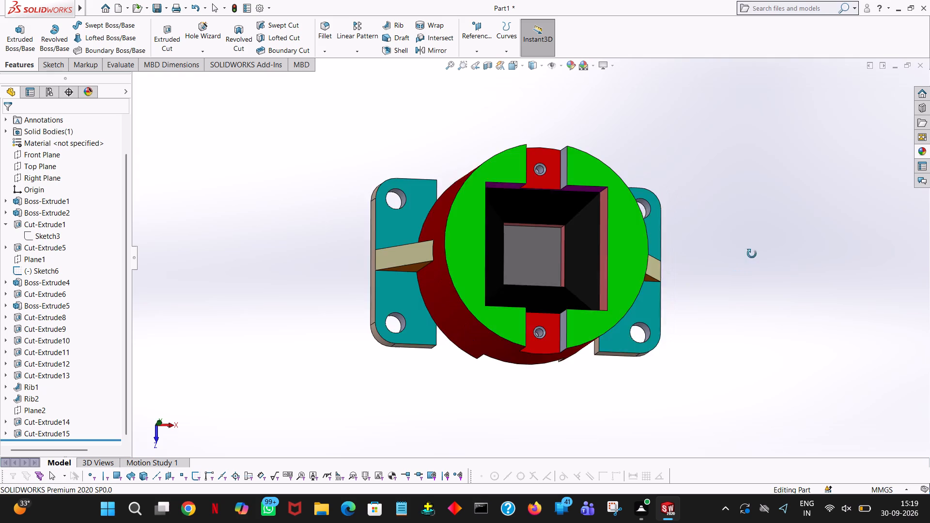
pyautogui.moveTo(752, 254); pyautogui.dragTo(731, 291, button='middle')
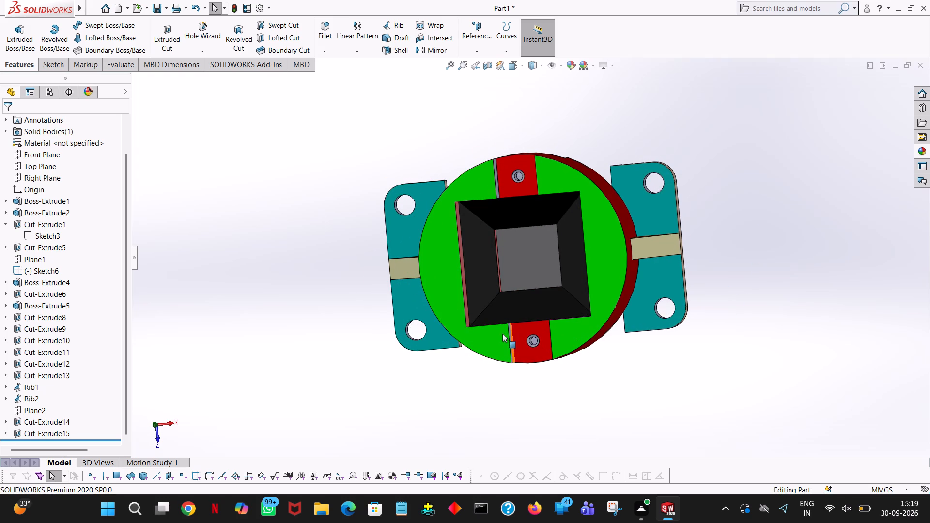
pyautogui.click(536, 342)
pyautogui.click(633, 298)
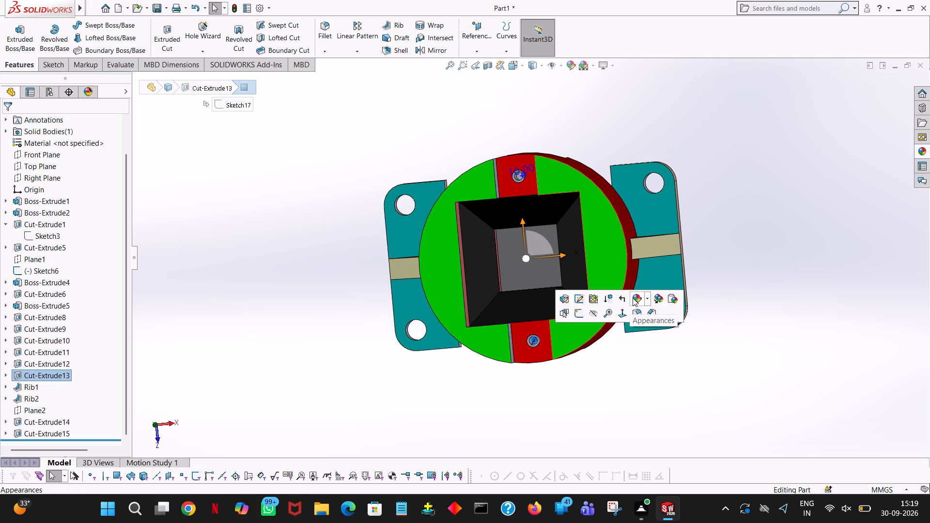
pyautogui.click(640, 323)
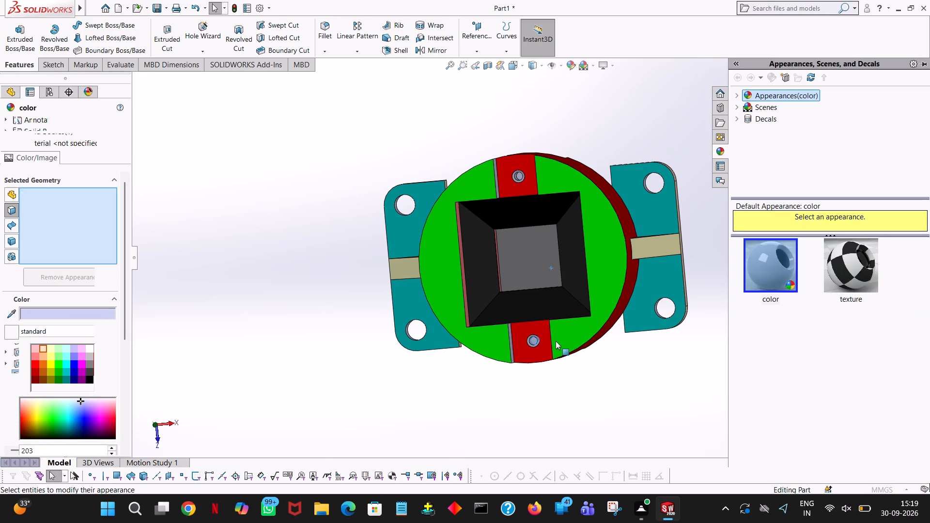
pyautogui.doubleClick(87, 380)
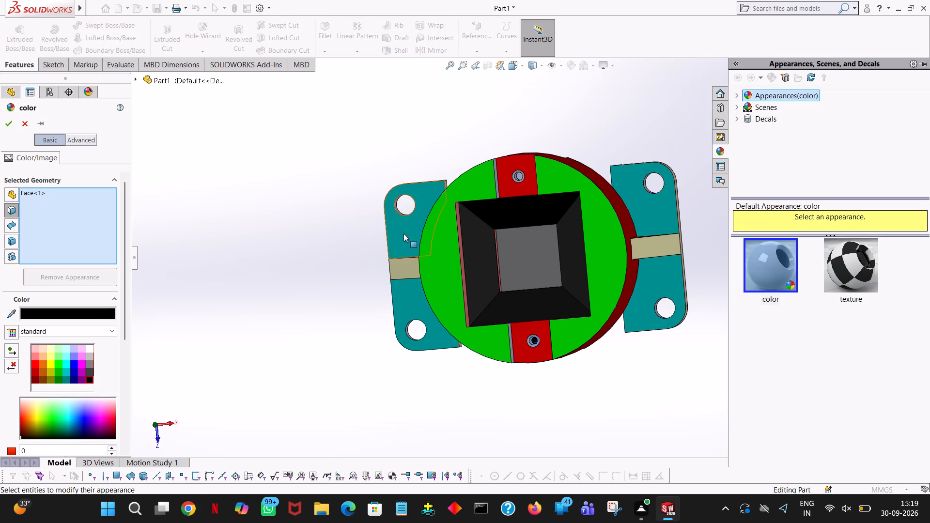
pyautogui.click(517, 173)
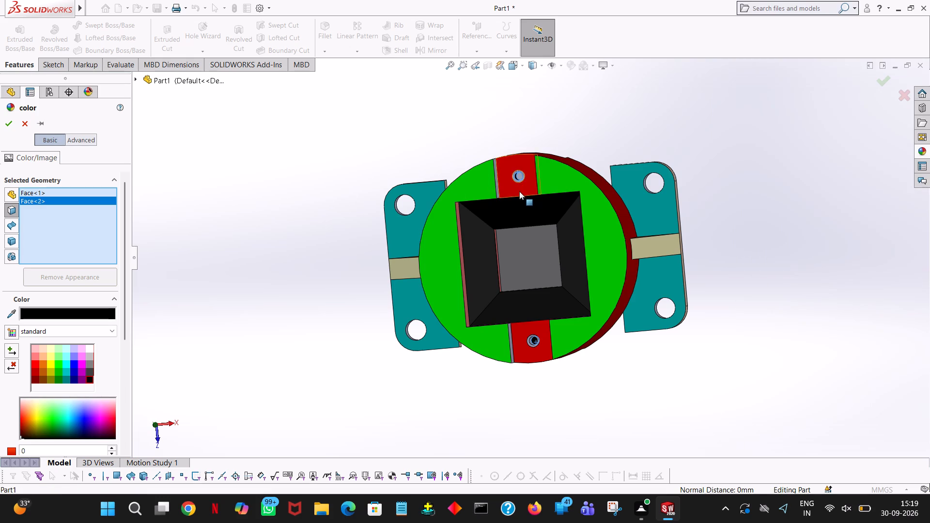
pyautogui.click(519, 173)
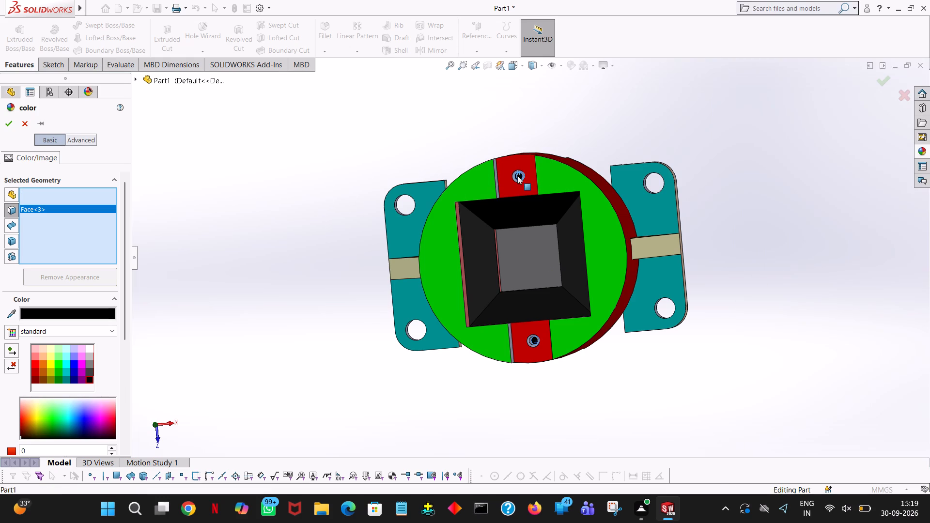
pyautogui.moveTo(405, 222); pyautogui.dragTo(414, 219, button='middle')
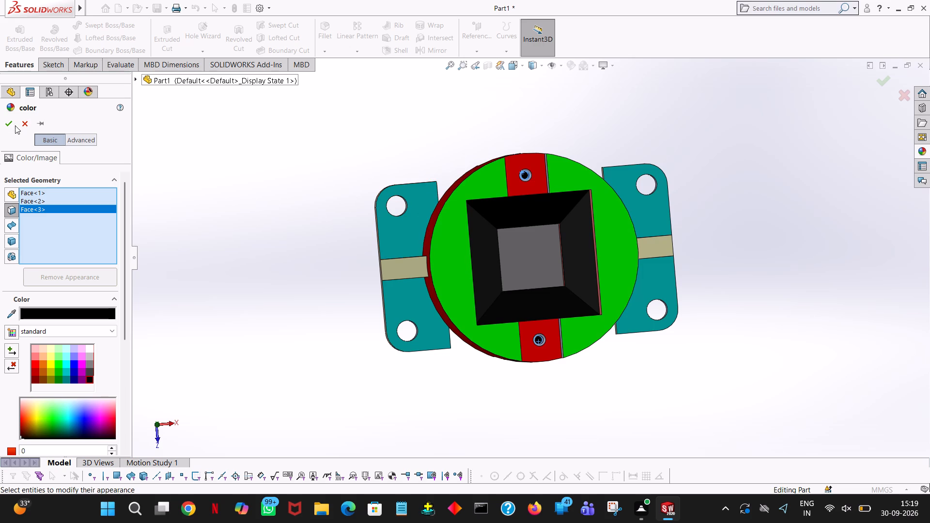
pyautogui.click(10, 124)
pyautogui.click(831, 265)
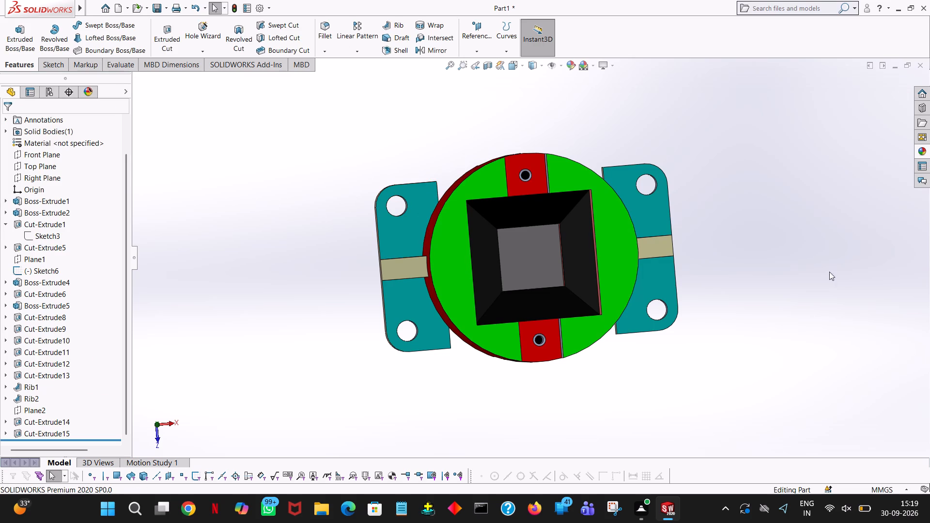
# Apply a brown colour to the inner faces of the four mounting holes in the two feet.
pyautogui.moveTo(715, 380); pyautogui.dragTo(720, 316, button='middle')
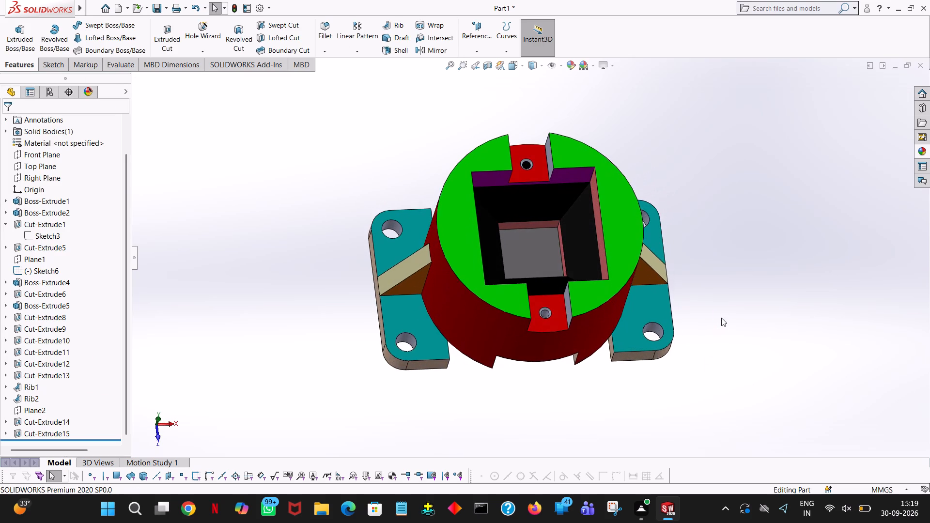
pyautogui.moveTo(723, 323); pyautogui.dragTo(707, 386, button='middle')
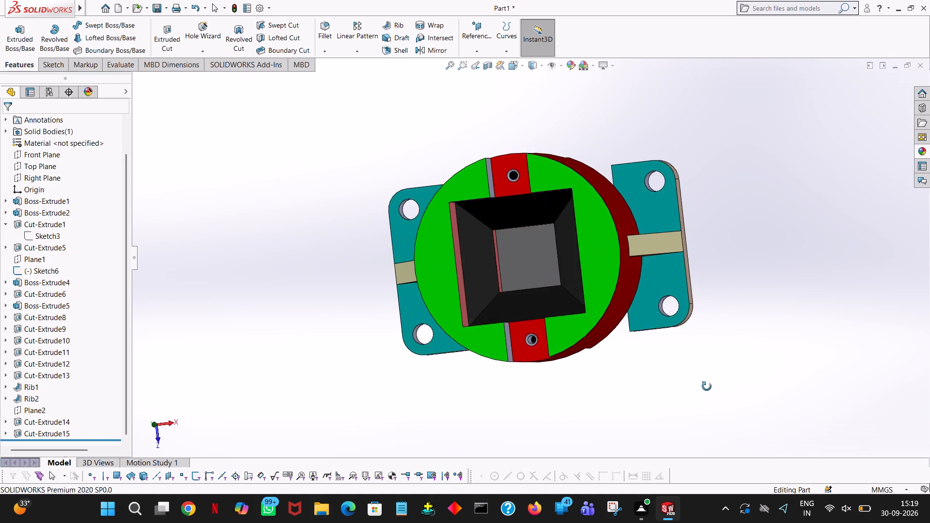
pyautogui.moveTo(707, 386); pyautogui.dragTo(760, 310, button='middle')
pyautogui.moveTo(760, 310); pyautogui.dragTo(729, 440, button='middle')
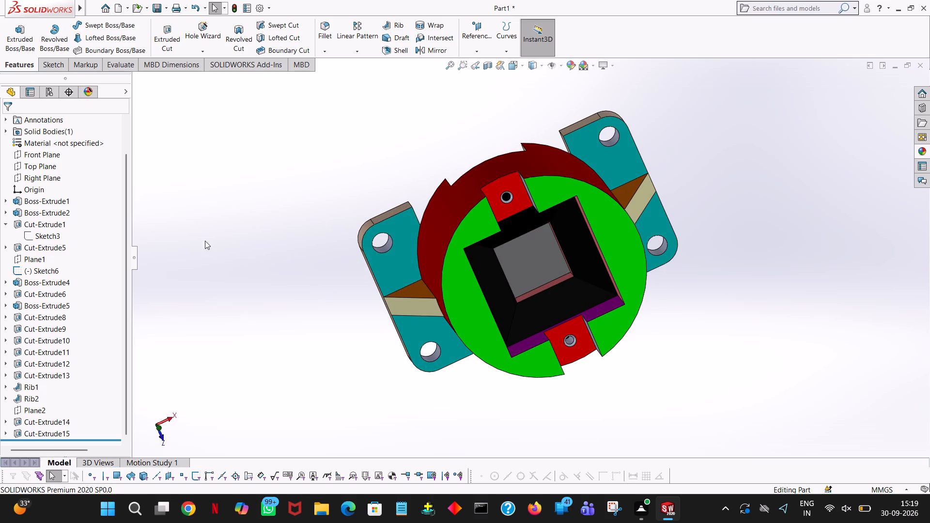
pyautogui.click(386, 246)
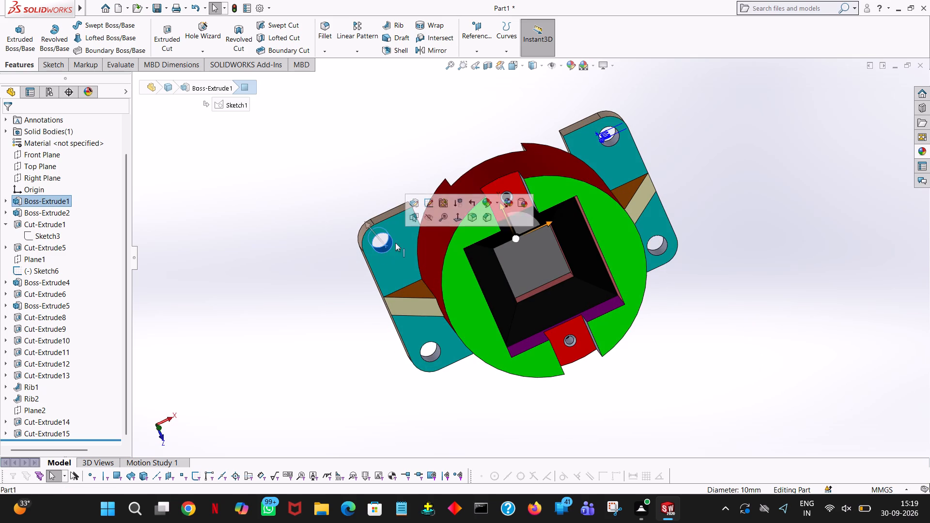
pyautogui.click(487, 199)
pyautogui.click(484, 222)
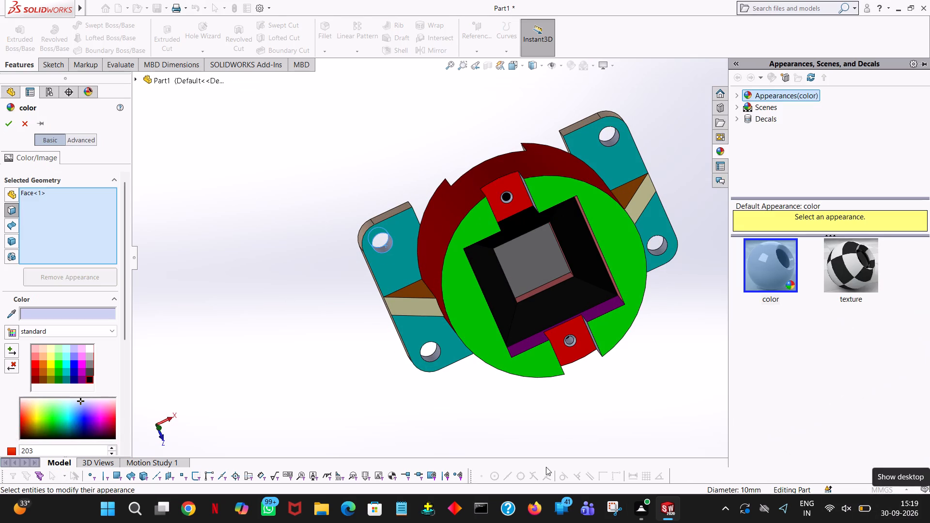
pyautogui.doubleClick(45, 381)
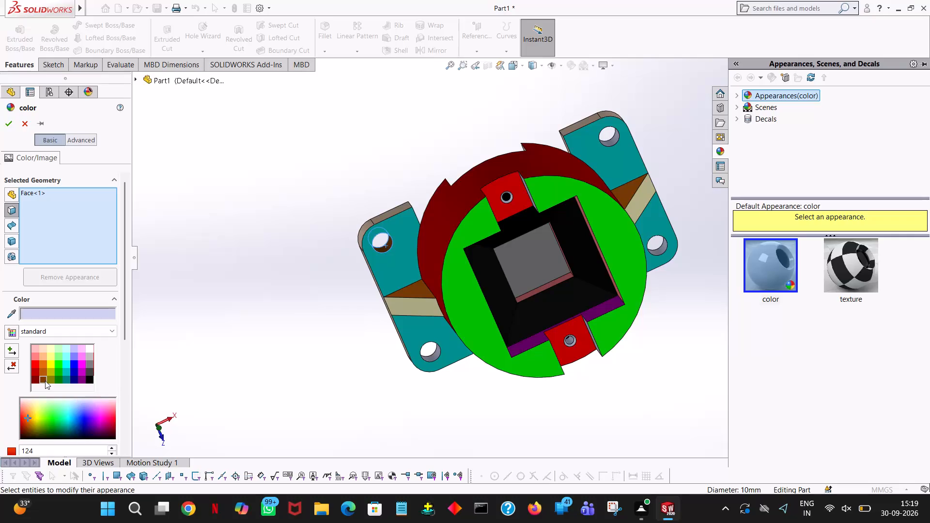
pyautogui.click(436, 349)
pyautogui.click(438, 349)
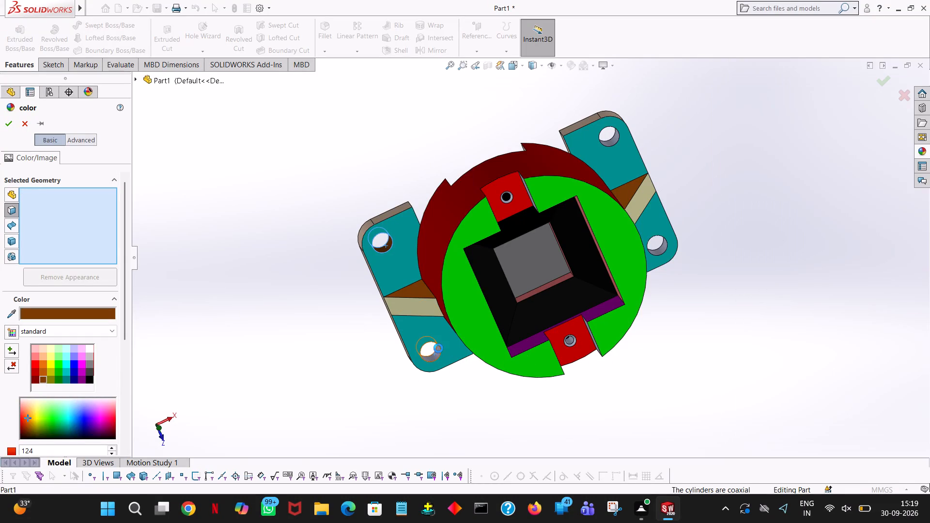
pyautogui.click(663, 243)
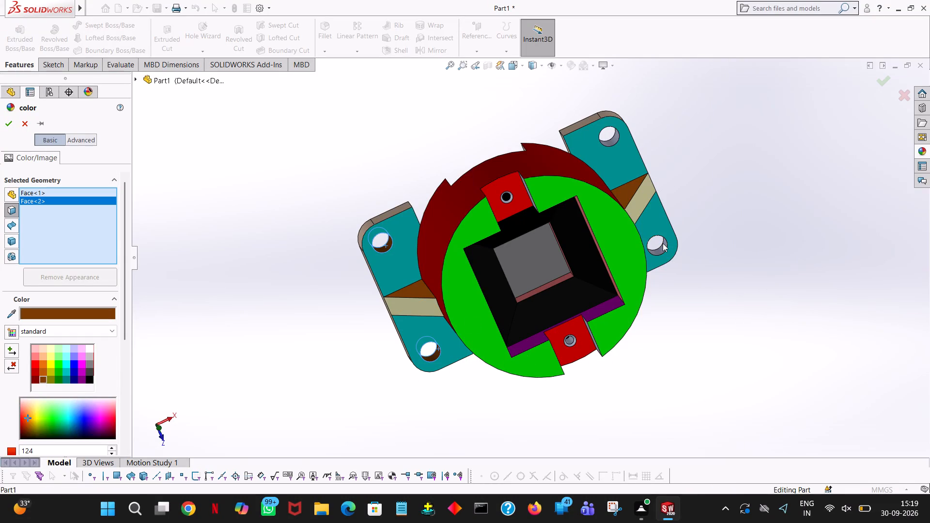
pyautogui.click(664, 251)
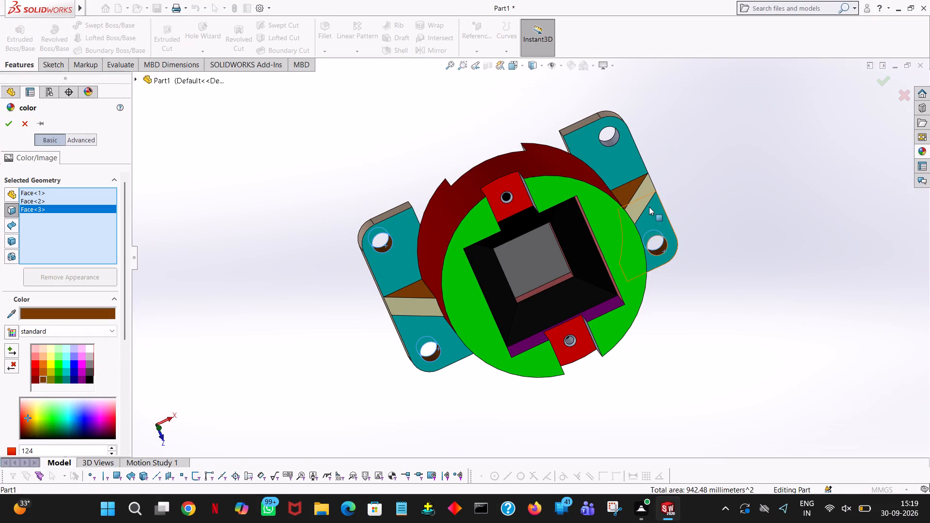
pyautogui.click(616, 133)
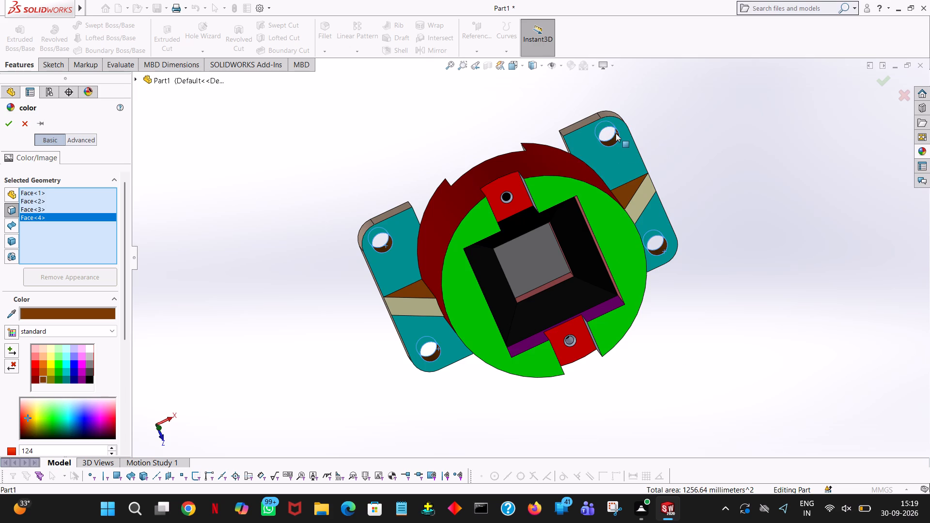
pyautogui.moveTo(734, 245); pyautogui.dragTo(726, 137, button='middle')
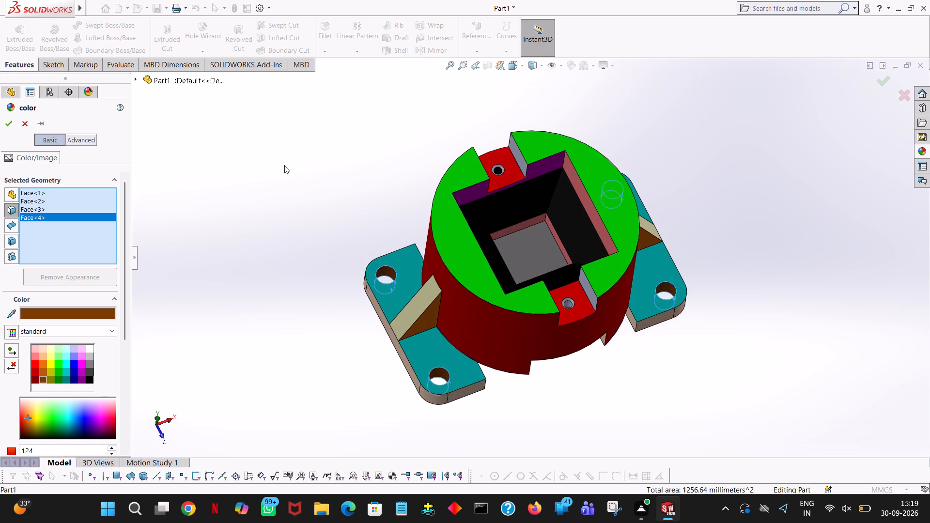
pyautogui.click(11, 128)
pyautogui.click(149, 116)
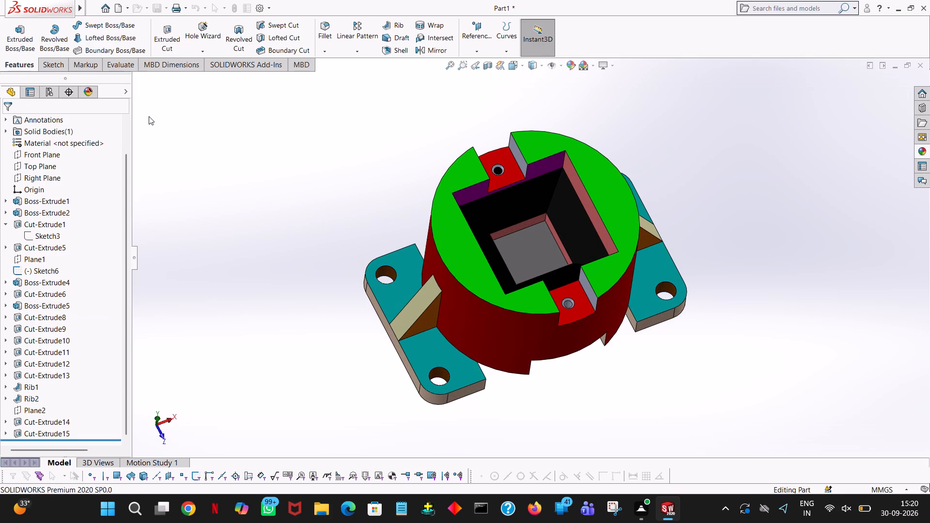
# Apply a black colour to the four side walls of the two red-floored notches in the body's top.
pyautogui.moveTo(644, 395); pyautogui.dragTo(645, 385, button='middle')
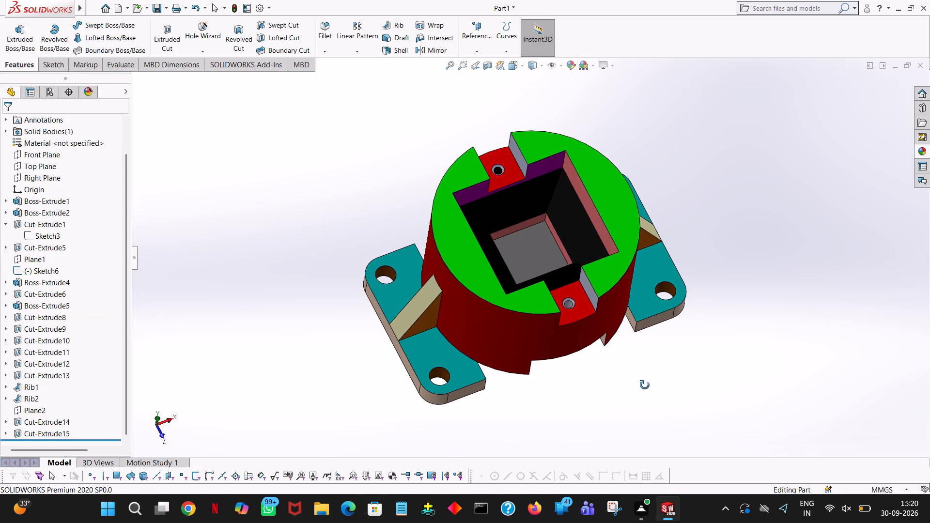
pyautogui.moveTo(645, 385); pyautogui.dragTo(543, 306, button='middle')
pyautogui.moveTo(568, 316); pyautogui.dragTo(642, 393, button='middle')
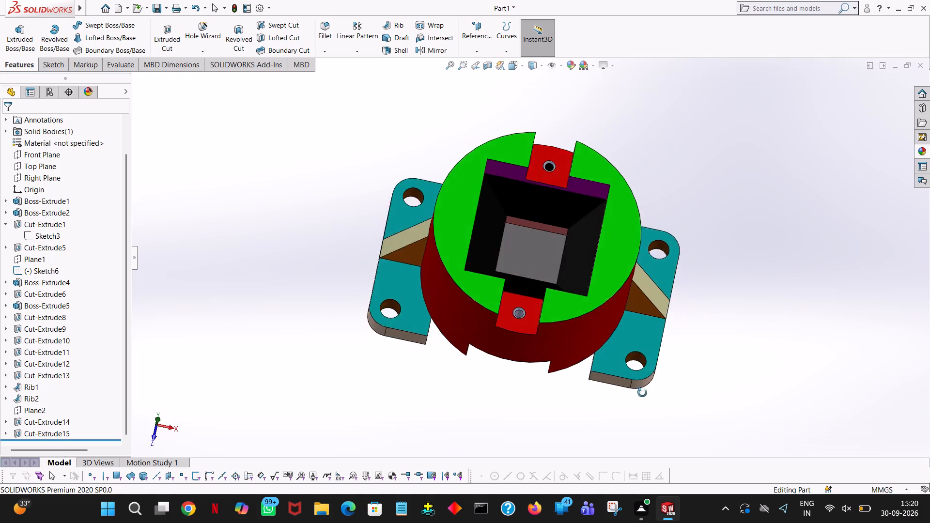
pyautogui.moveTo(642, 393); pyautogui.dragTo(667, 460, button='middle')
pyautogui.click(573, 339)
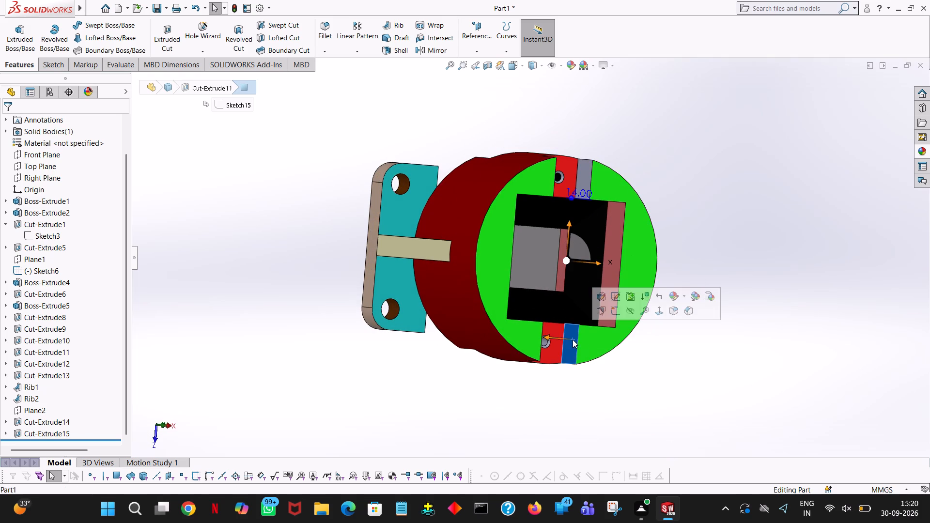
pyautogui.click(678, 293)
pyautogui.click(673, 317)
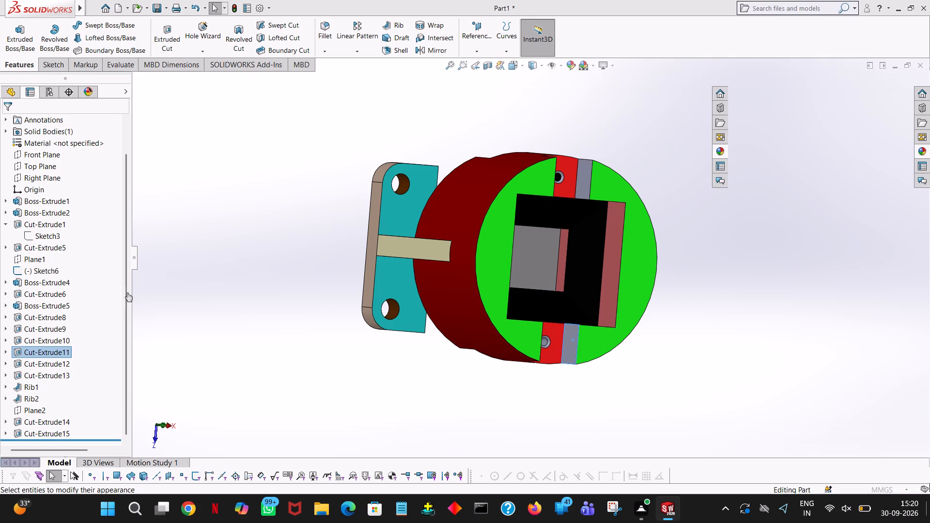
pyautogui.click(89, 376)
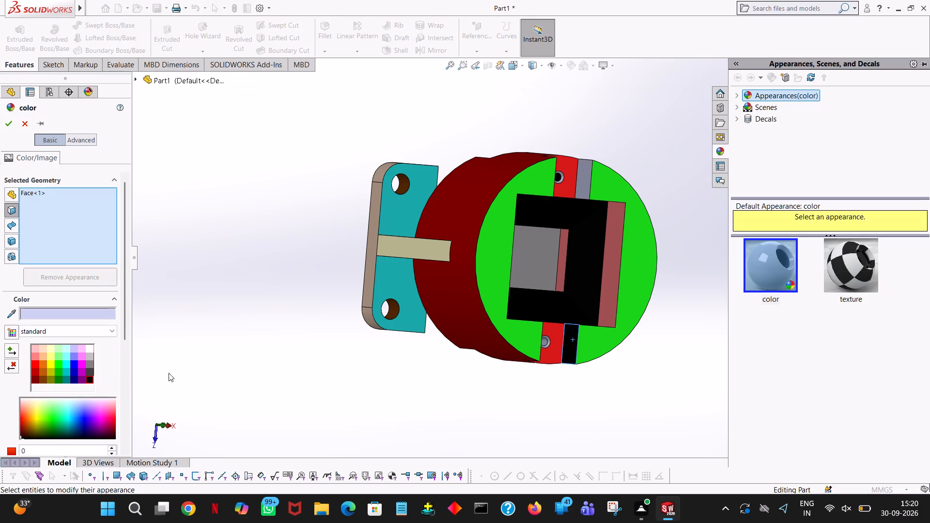
pyautogui.click(588, 185)
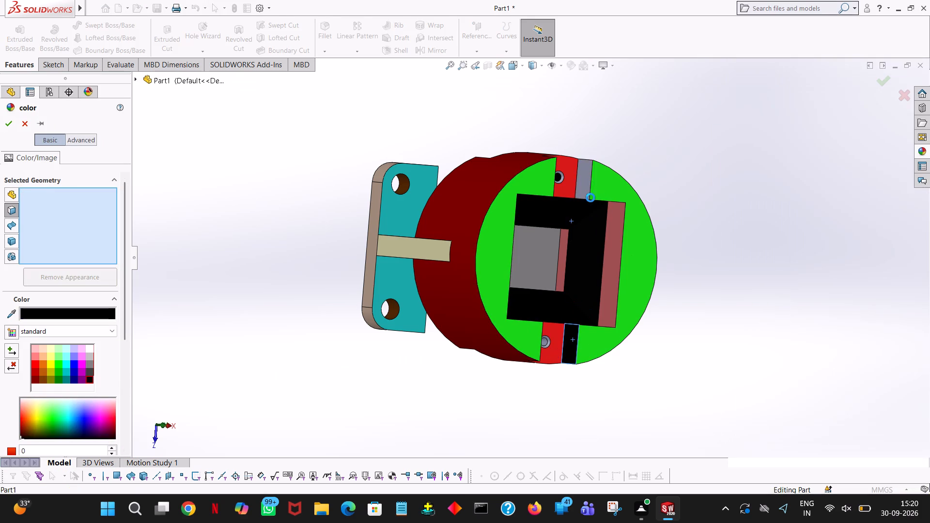
pyautogui.moveTo(639, 231); pyautogui.dragTo(582, 253, button='middle')
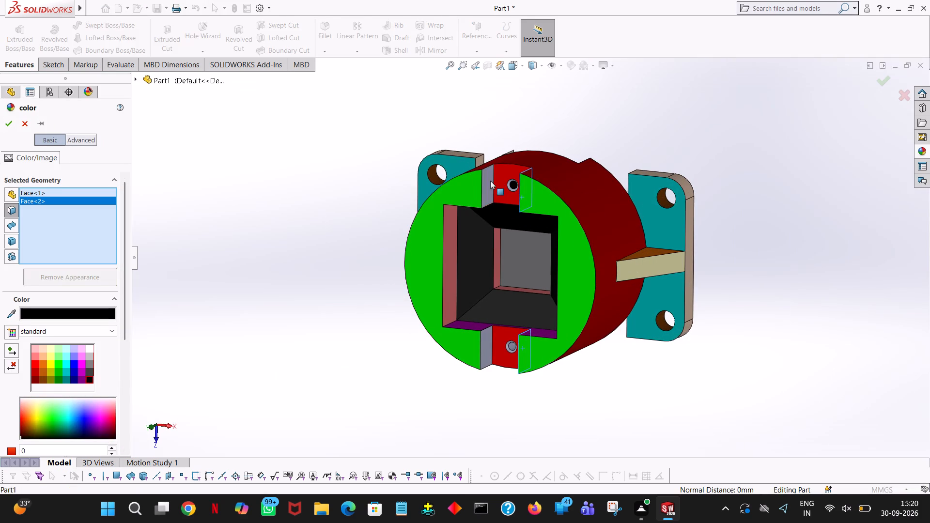
pyautogui.click(490, 181)
pyautogui.click(483, 351)
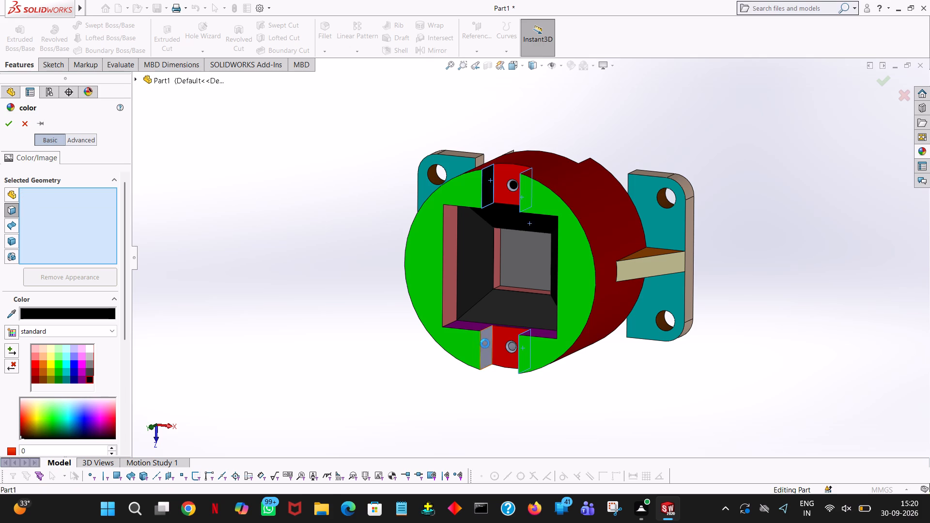
pyautogui.click(11, 131)
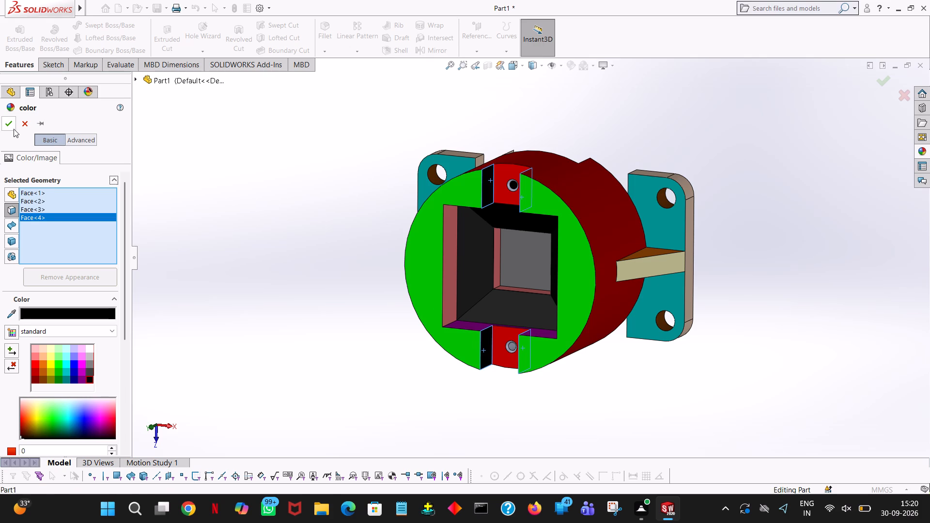
pyautogui.click(14, 129)
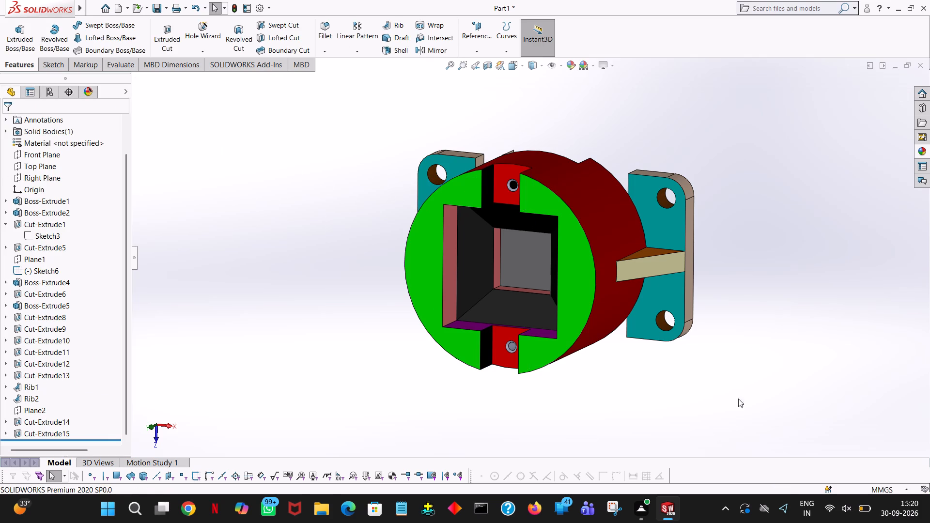
# Save the part as support block in the desighn new job folder on New Volume (E:).
pyautogui.moveTo(738, 402); pyautogui.dragTo(727, 287, button='middle')
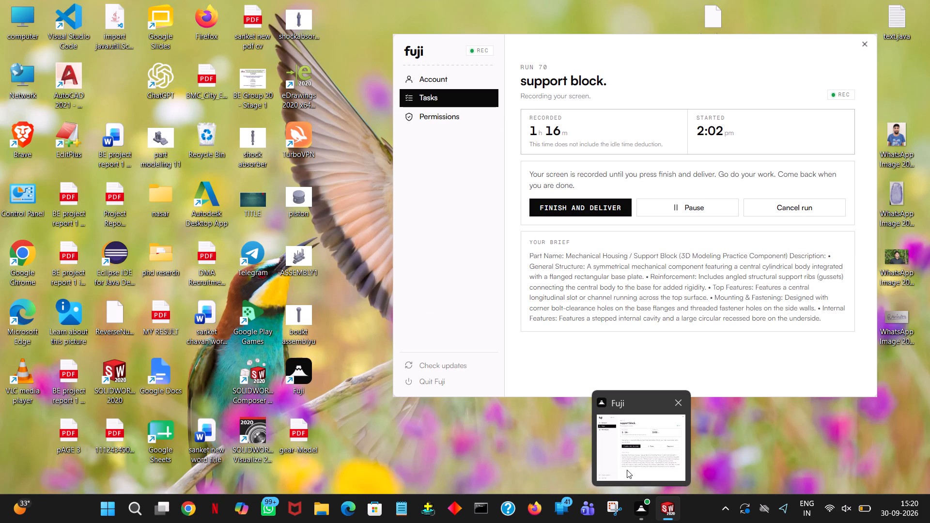
pyautogui.click(150, 9)
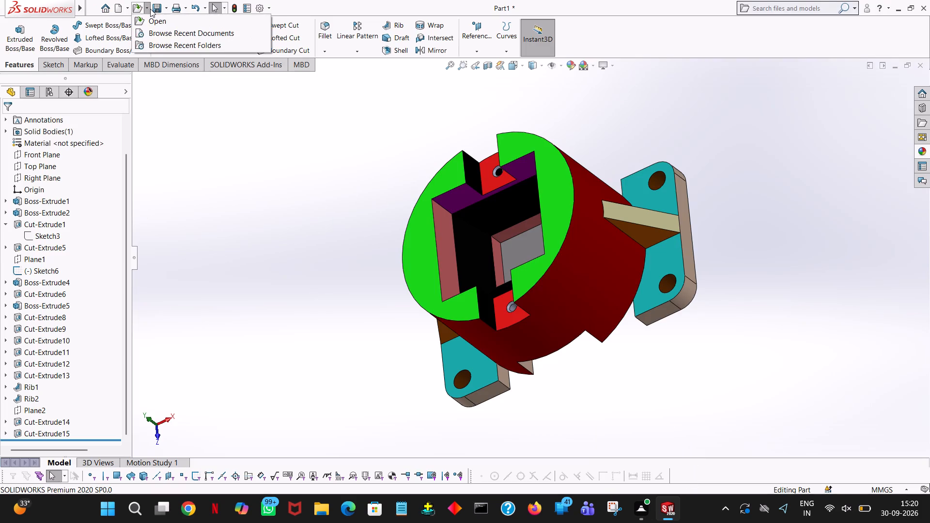
pyautogui.click(156, 9)
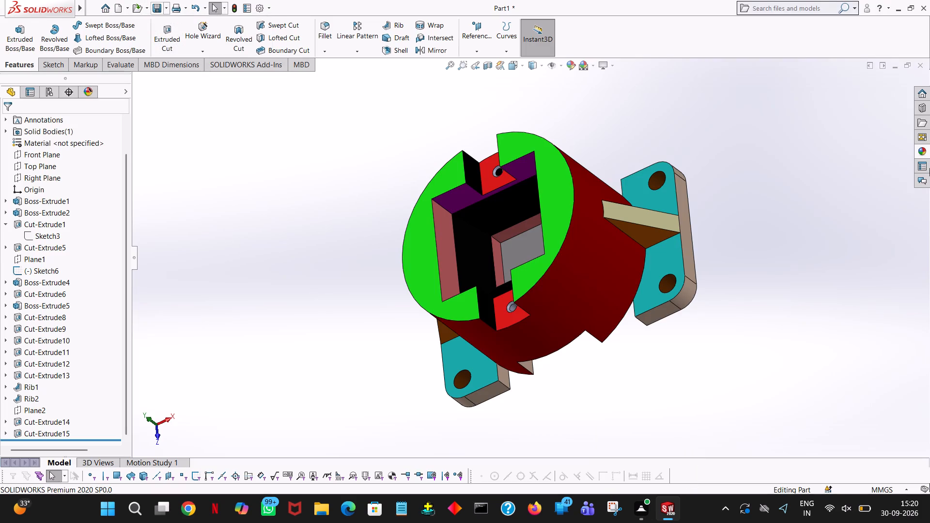
pyautogui.write('support b')
pyautogui.write('lock')
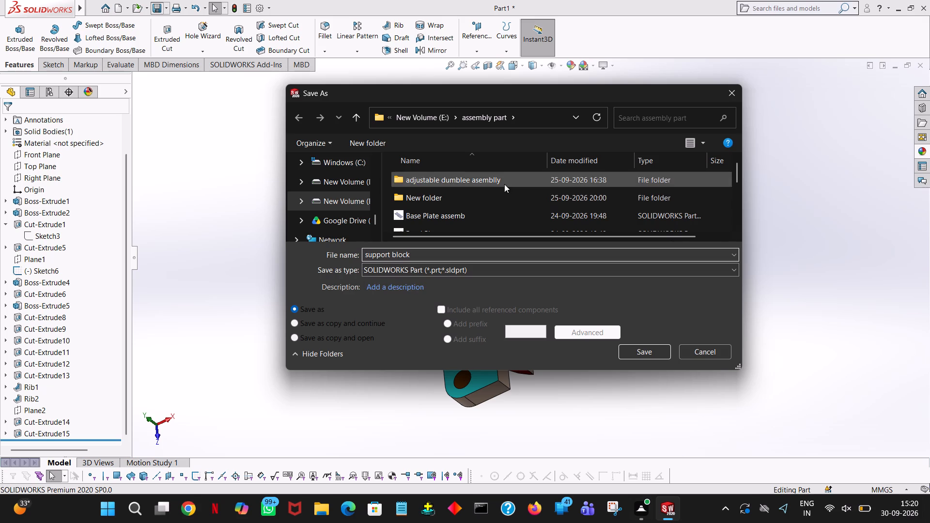
pyautogui.click(353, 116)
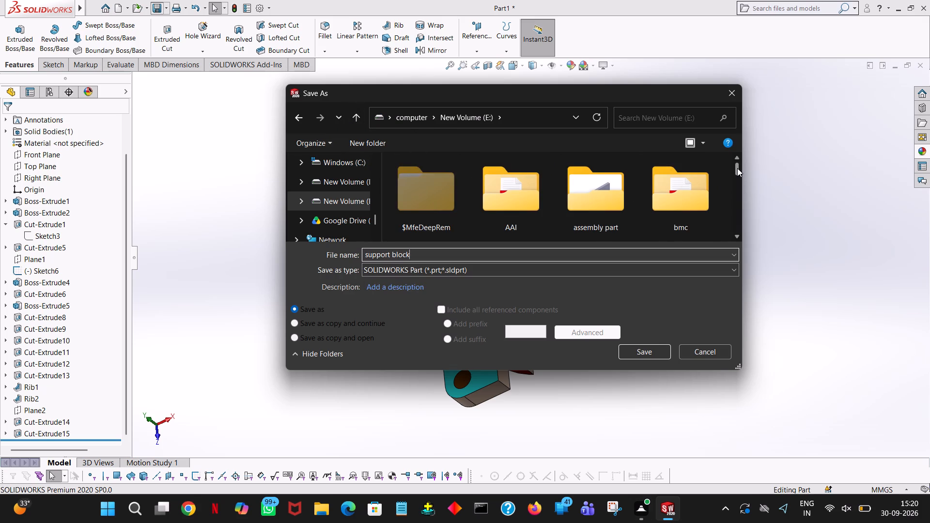
pyautogui.moveTo(737, 168); pyautogui.dragTo(742, 182)
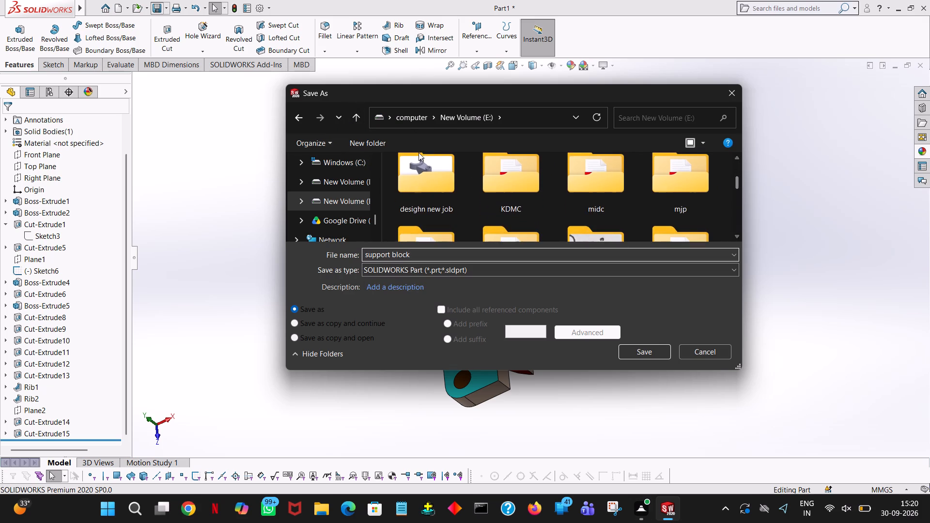
pyautogui.doubleClick(420, 162)
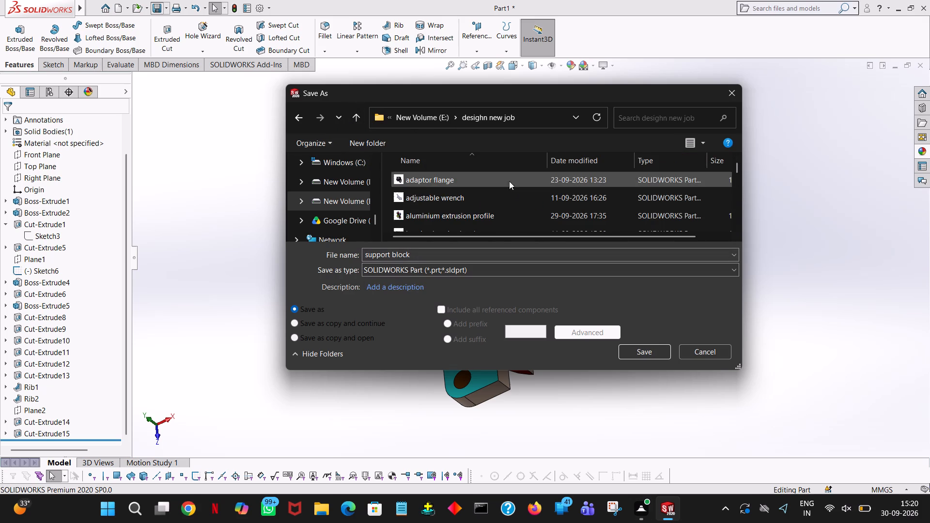
pyautogui.click(641, 347)
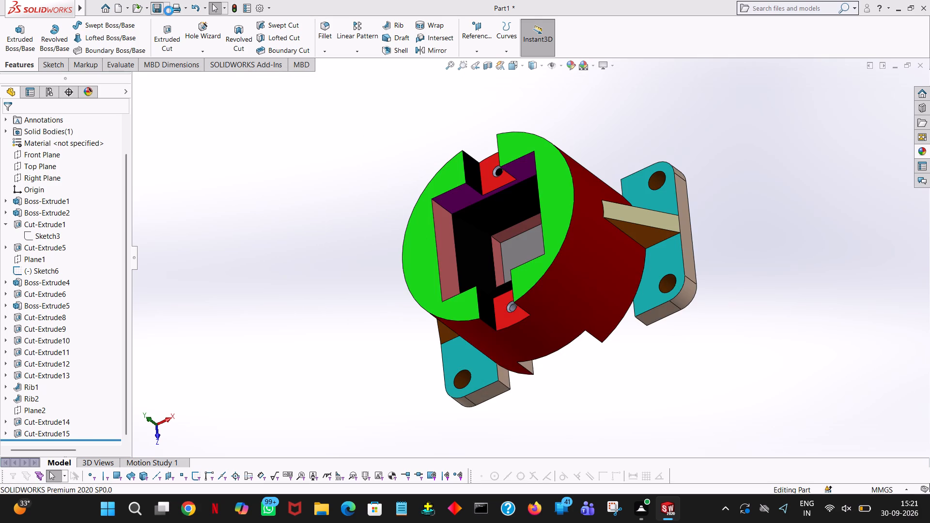
# Save a PDF copy of the part as support block in the pdf new job folder on New Volume (E:).
pyautogui.click(168, 10)
pyautogui.click(179, 31)
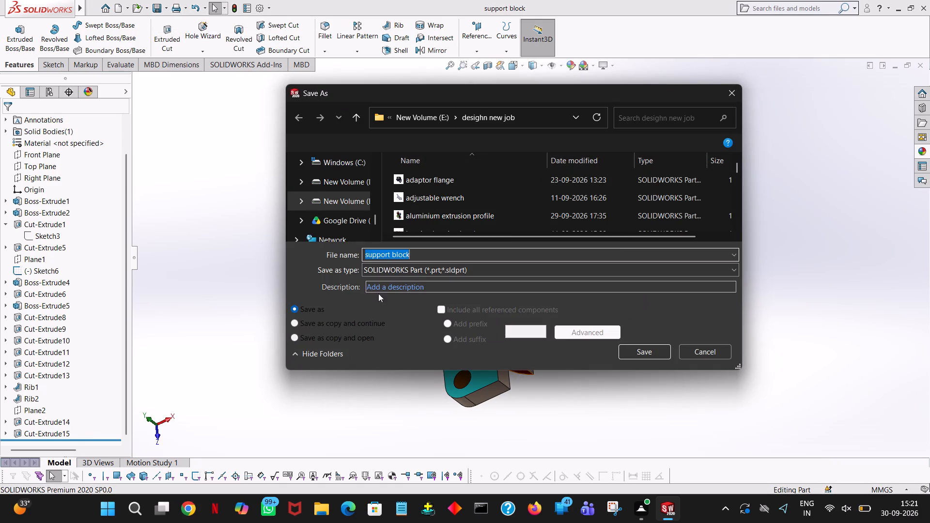
pyautogui.click(356, 118)
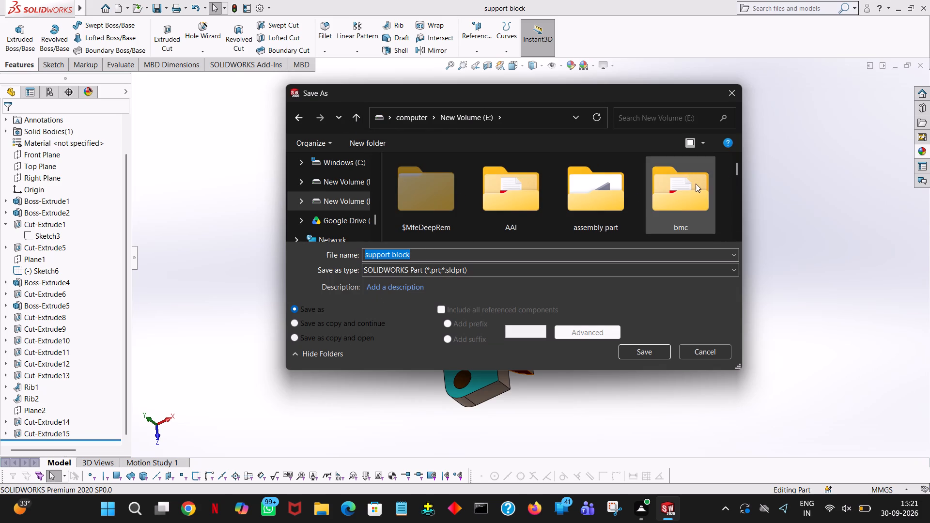
pyautogui.moveTo(737, 174); pyautogui.dragTo(737, 187)
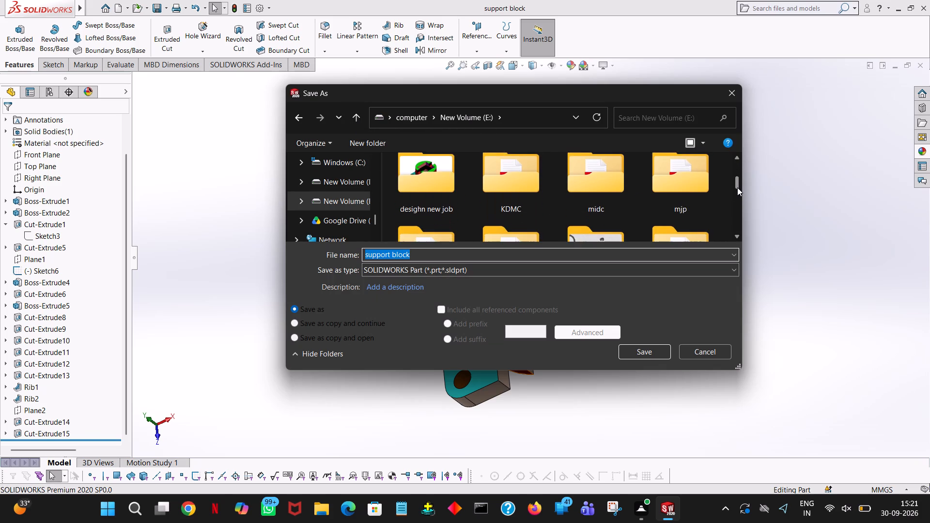
pyautogui.moveTo(737, 187); pyautogui.dragTo(738, 210)
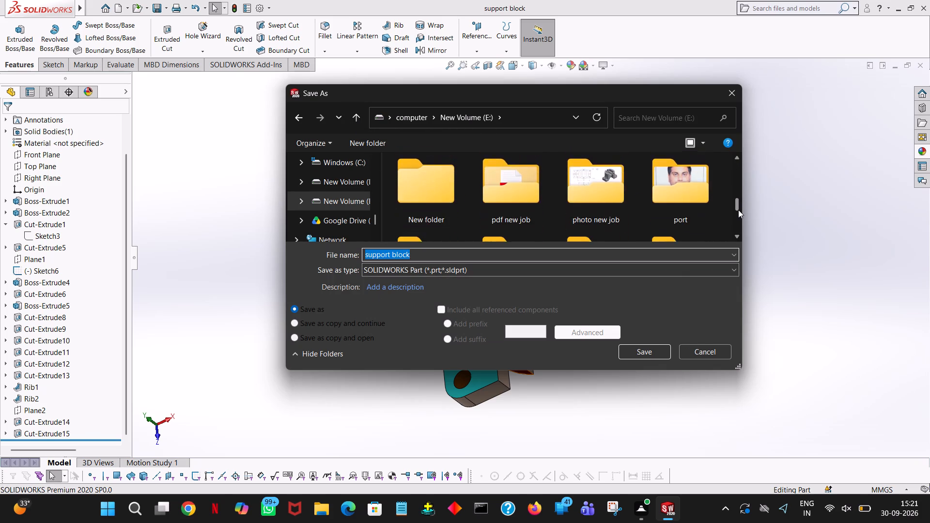
pyautogui.moveTo(738, 210); pyautogui.dragTo(742, 170)
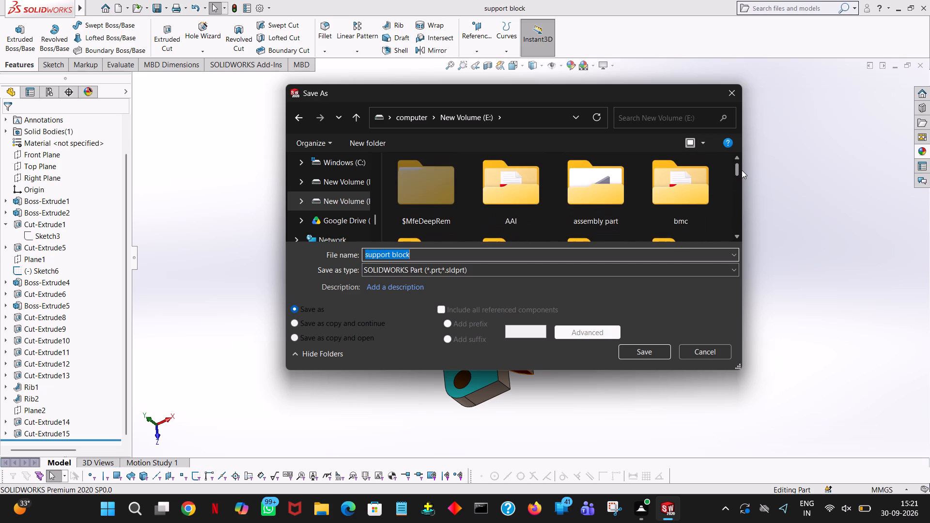
pyautogui.moveTo(742, 170); pyautogui.dragTo(747, 196)
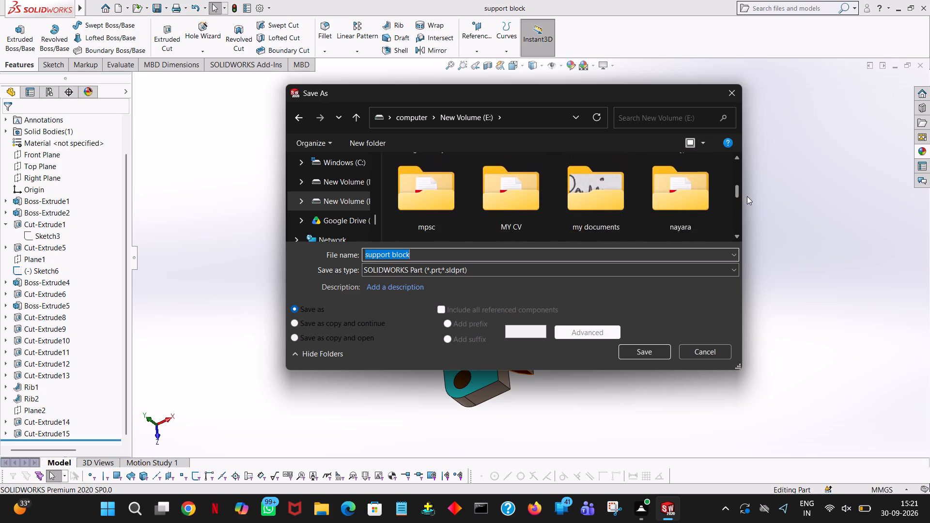
pyautogui.moveTo(747, 196); pyautogui.dragTo(746, 213)
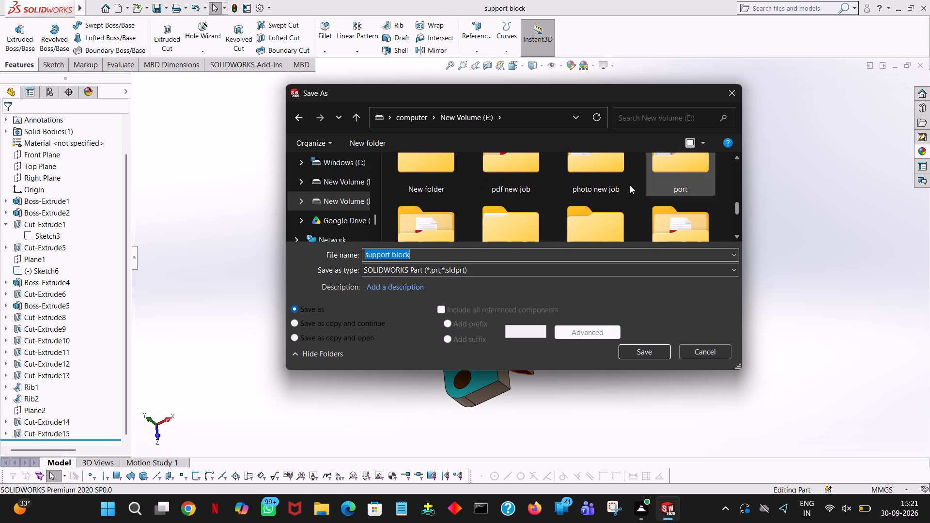
pyautogui.doubleClick(525, 173)
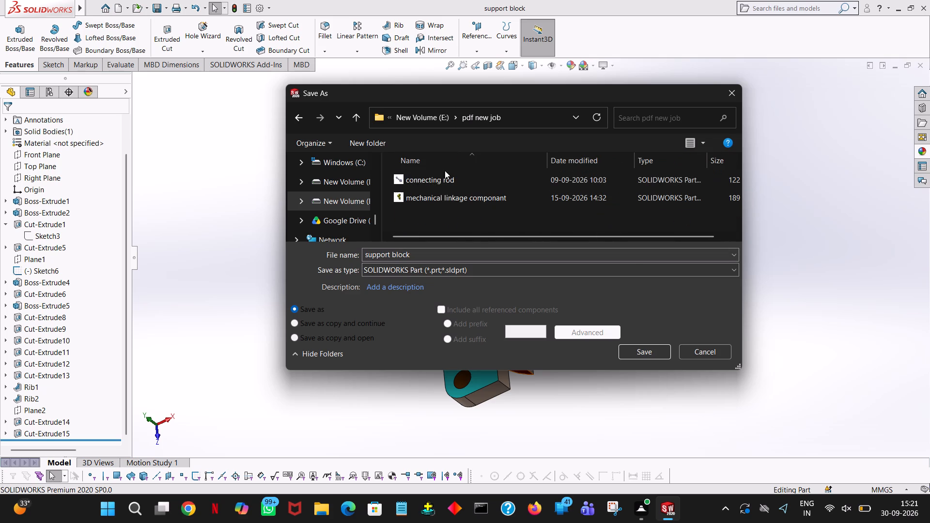
pyautogui.click(458, 264)
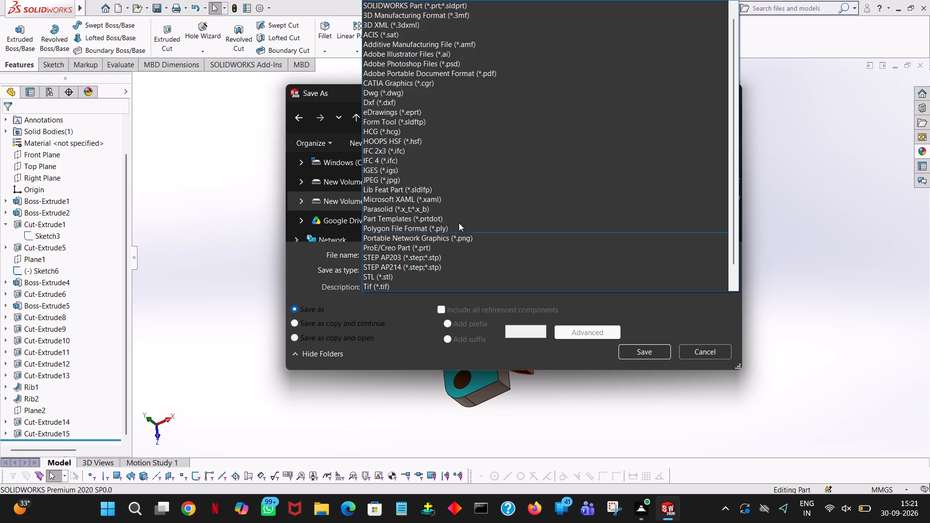
pyautogui.click(508, 75)
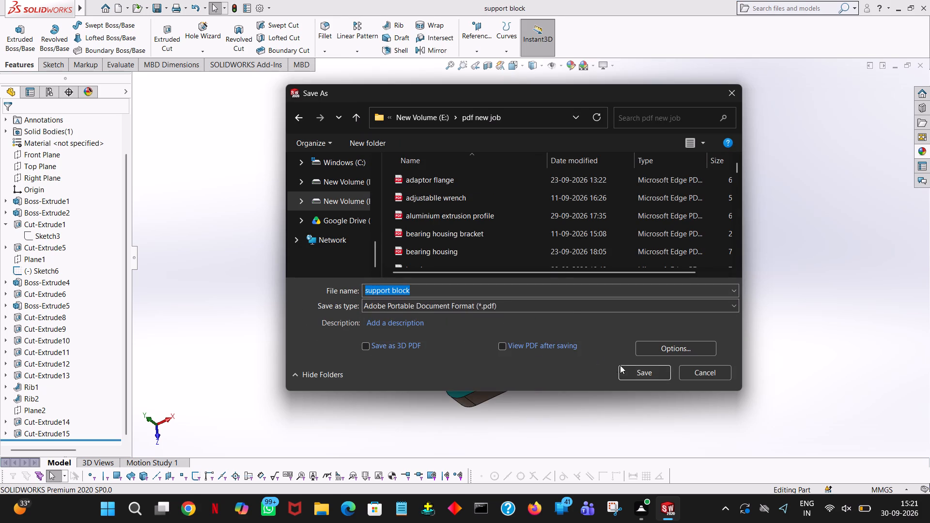
pyautogui.click(630, 369)
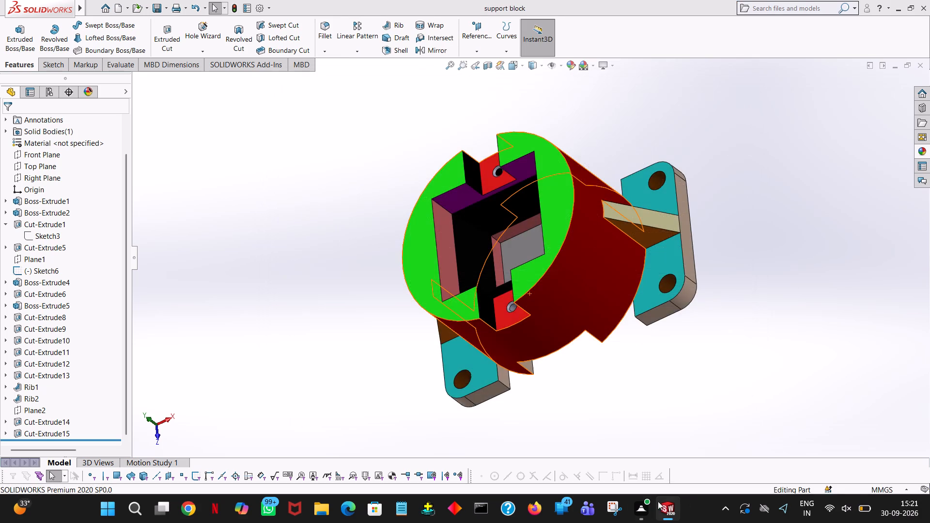